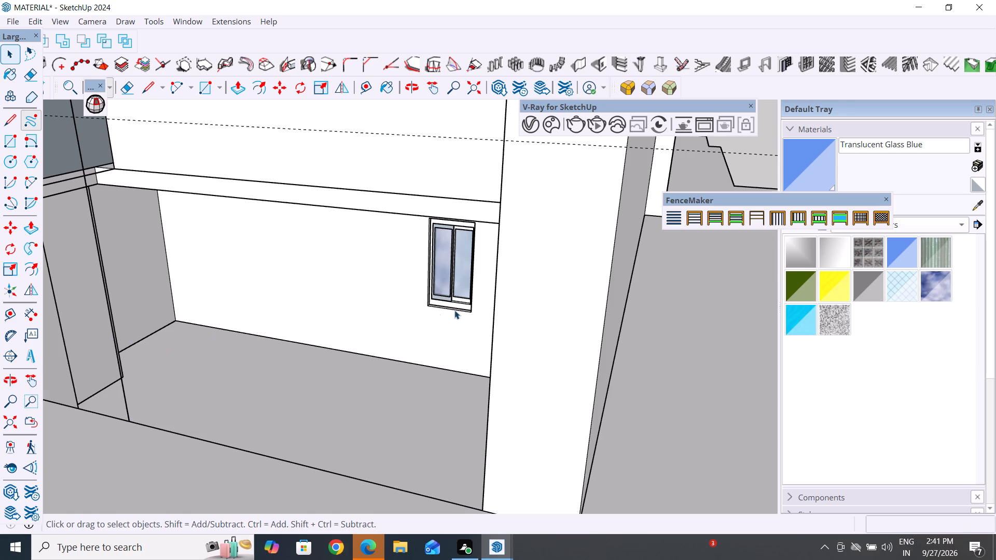
Delete the stray edges at the base of the rooftop room and the wall geometry visible below its opening.
scroll(454, 310, down, 3)
middle_drag(282, 299, 355, 299)
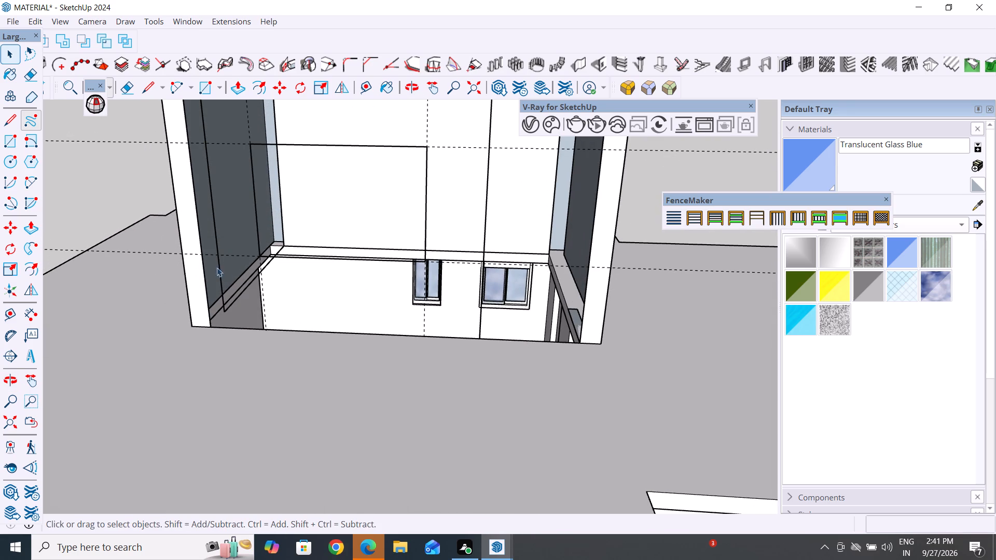
click(223, 303)
key(Delete)
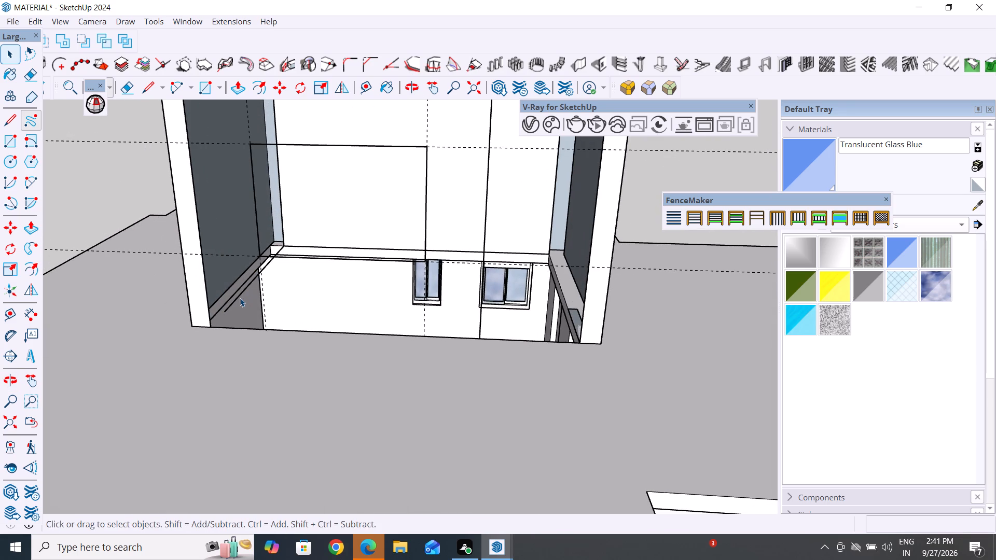
click(240, 298)
key(Delete)
click(248, 284)
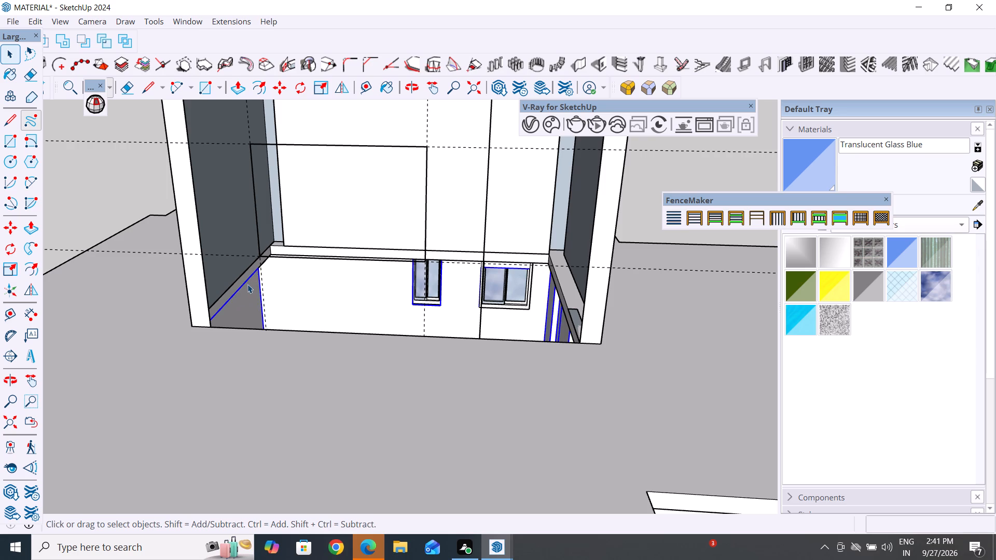
key(Delete)
Move the rooftop room with its double roof slab off the building into the open space beside it.
scroll(346, 301, down, 5)
middle_drag(401, 284, 474, 216)
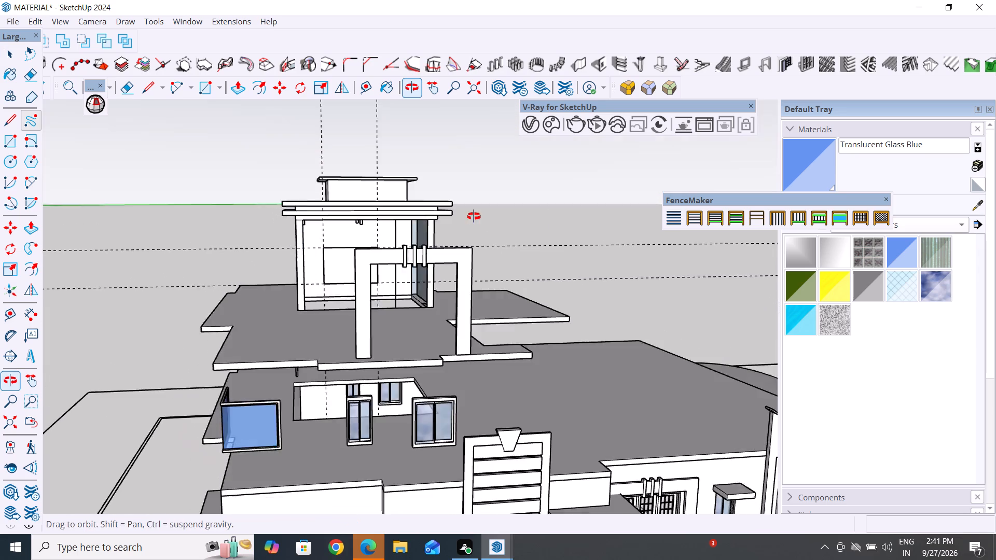
middle_drag(474, 216, 207, 292)
scroll(435, 245, up, 5)
click(374, 231)
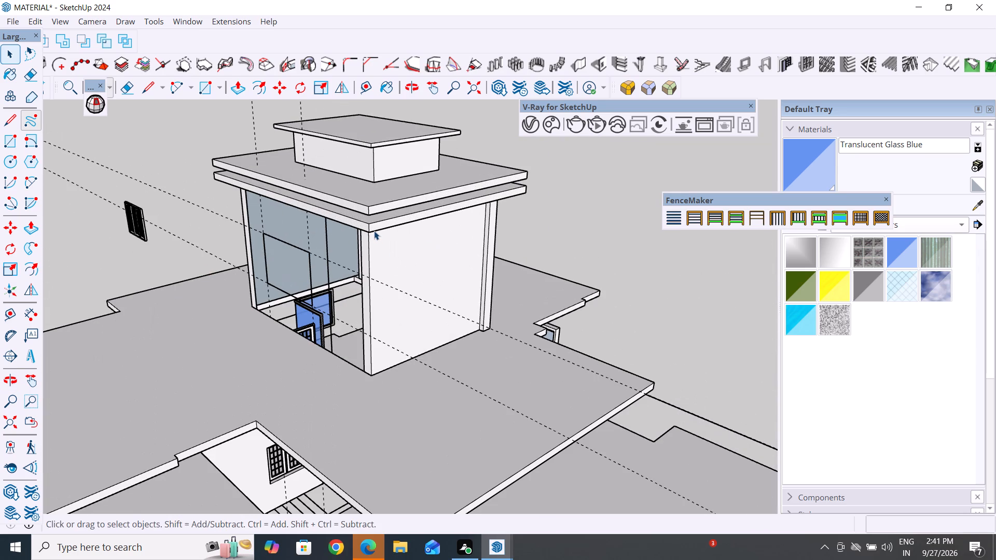
click(566, 186)
click(503, 191)
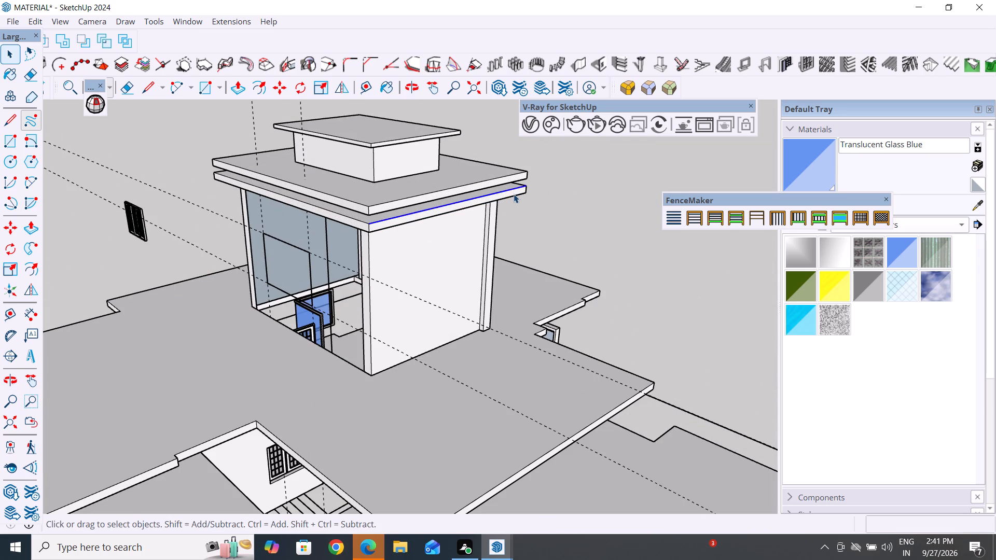
triple_click(514, 194)
click(514, 194)
key(m)
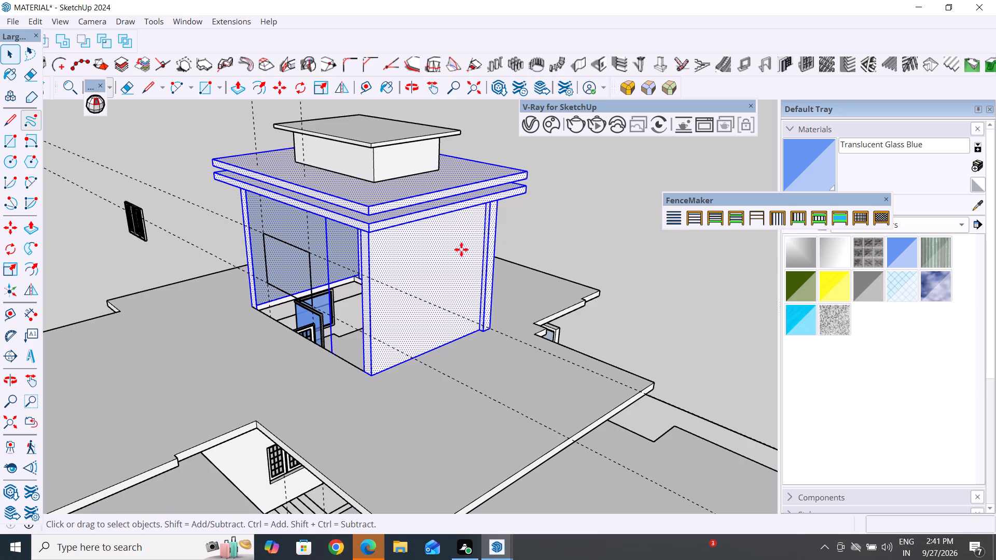
click(370, 375)
scroll(600, 245, down, 2)
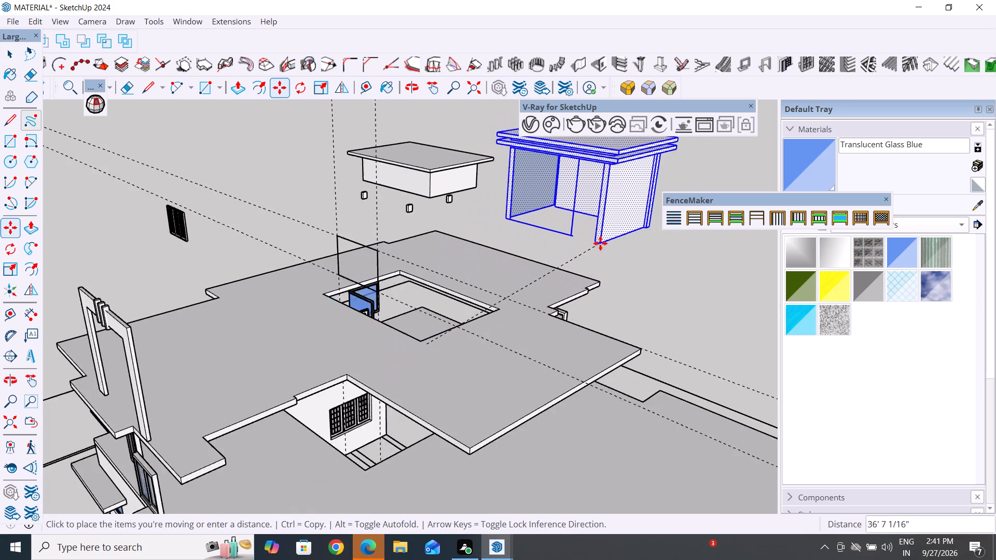
scroll(600, 243, down, 1)
click(624, 241)
middle_drag(570, 258, 728, 273)
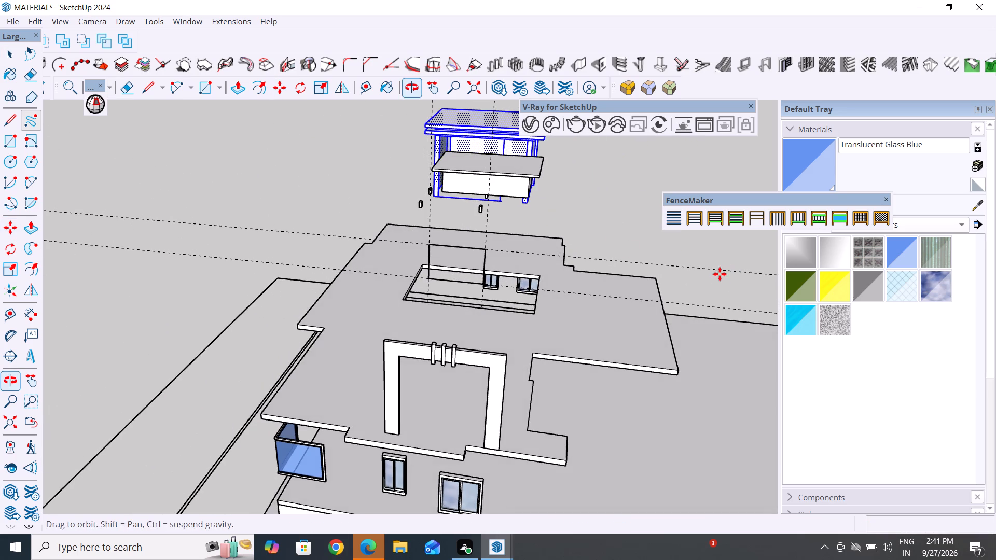
click(5, 53)
click(198, 138)
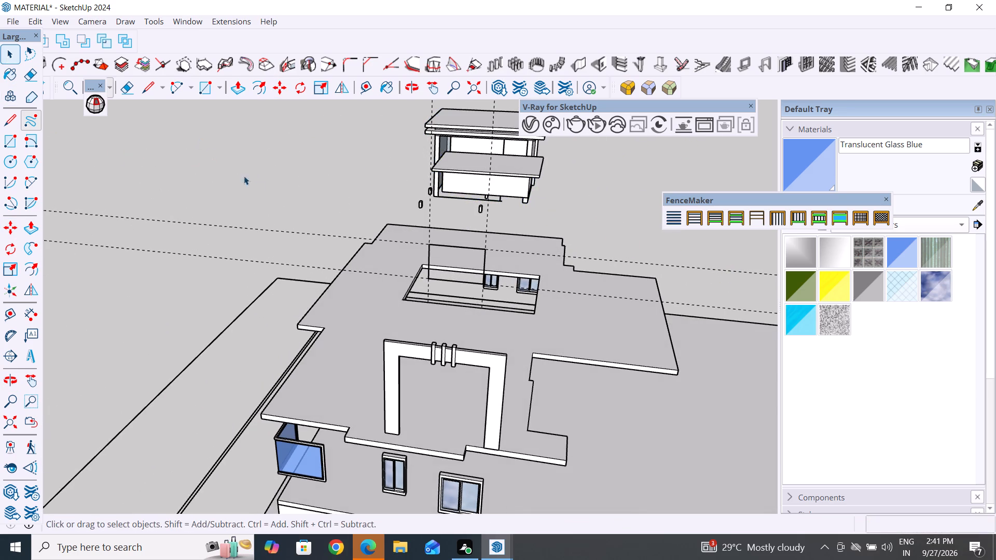
Delete the bottom edge spanning the open side of the moved room.
middle_drag(282, 202, 539, 275)
scroll(326, 153, up, 5)
drag(349, 183, 321, 230)
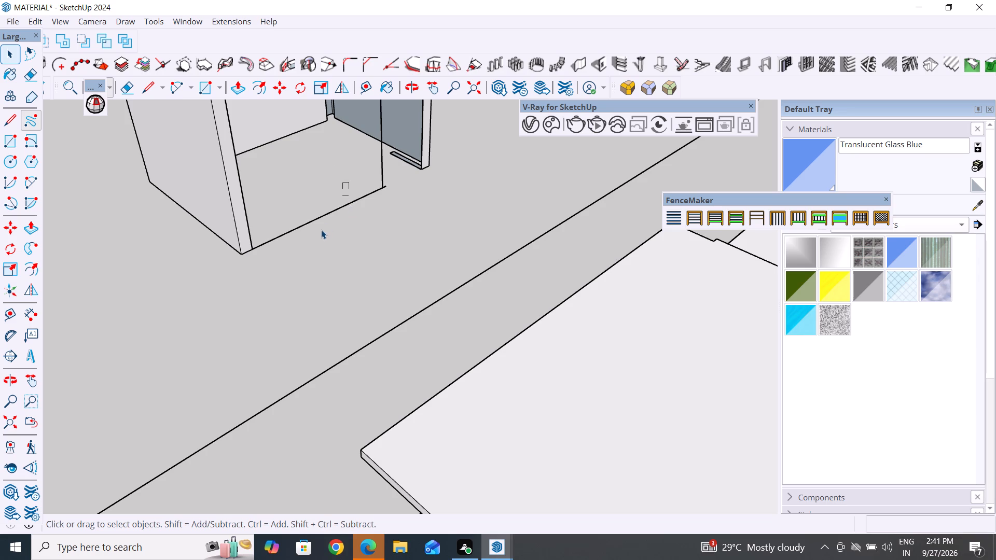
drag(321, 230, 319, 231)
key(Delete)
Delete the leftover vertical line and its short end segment in the open side of the moved room.
middle_drag(388, 228, 300, 188)
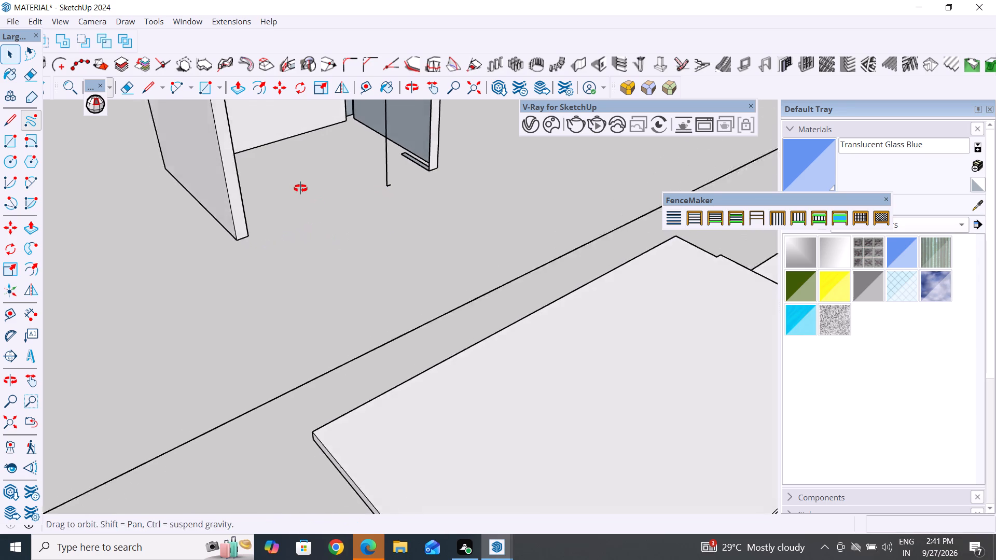
middle_drag(300, 188, 297, 186)
scroll(429, 162, up, 5)
scroll(377, 300, down, 12)
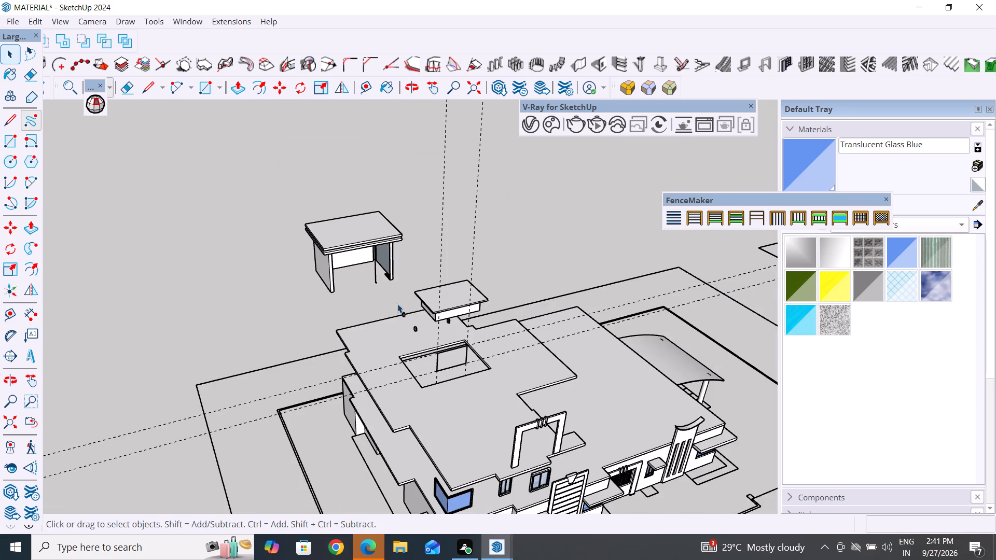
middle_drag(397, 305, 356, 293)
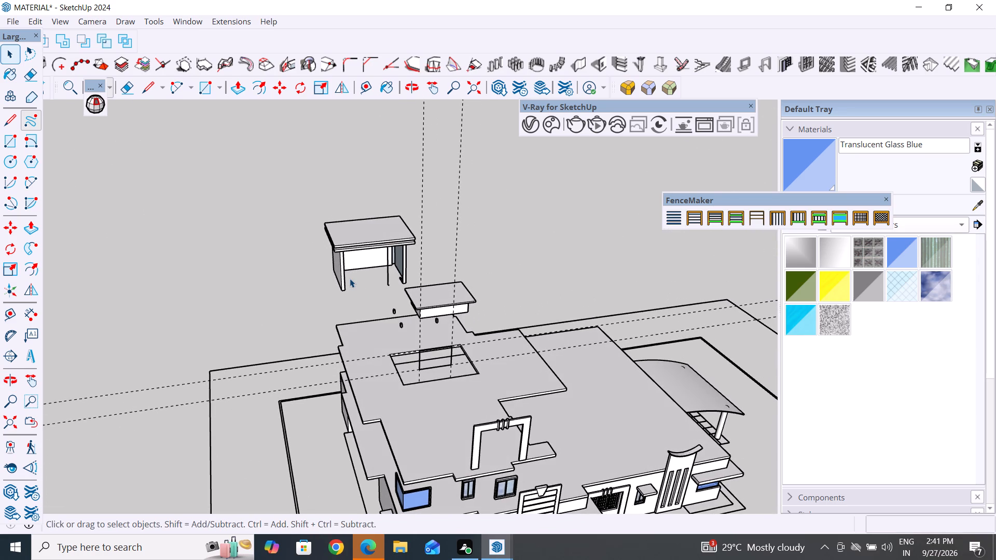
scroll(407, 278, up, 6)
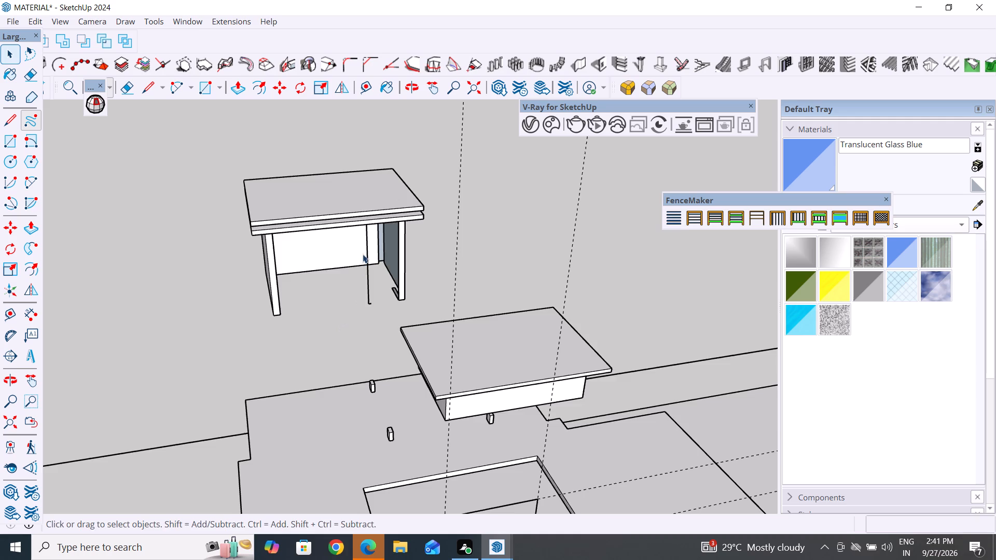
middle_drag(362, 246, 373, 137)
click(282, 231)
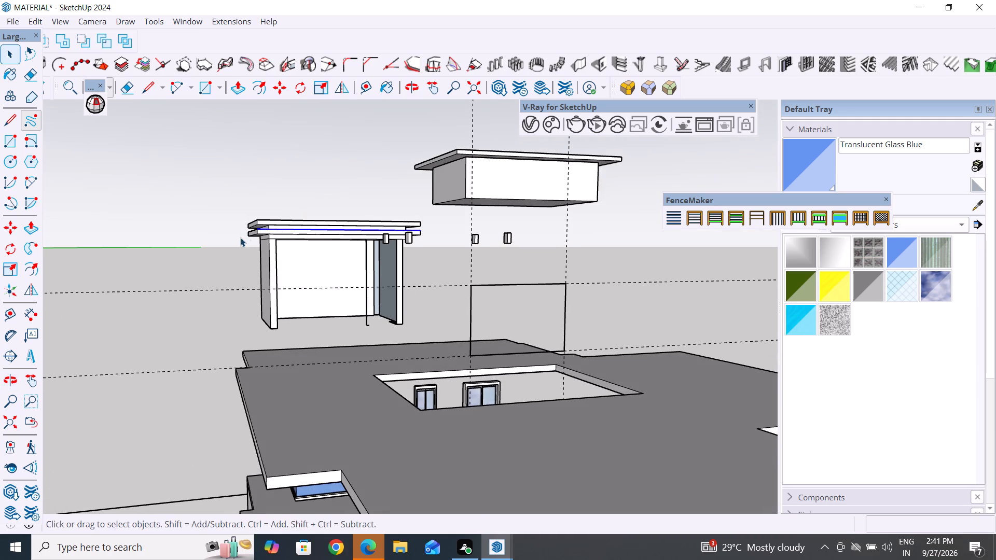
scroll(245, 223, up, 6)
scroll(279, 243, down, 6)
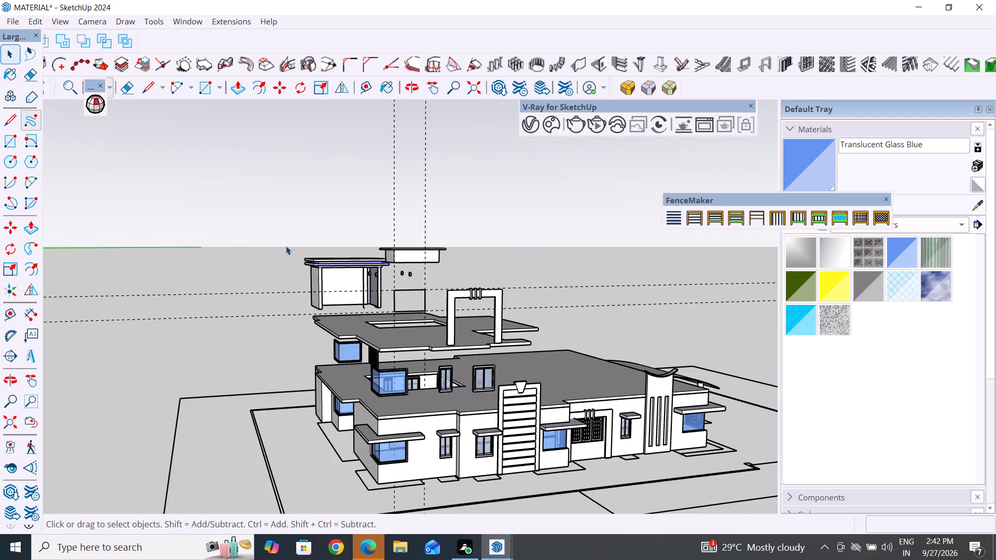
scroll(311, 273, up, 4)
middle_drag(363, 306, 58, 338)
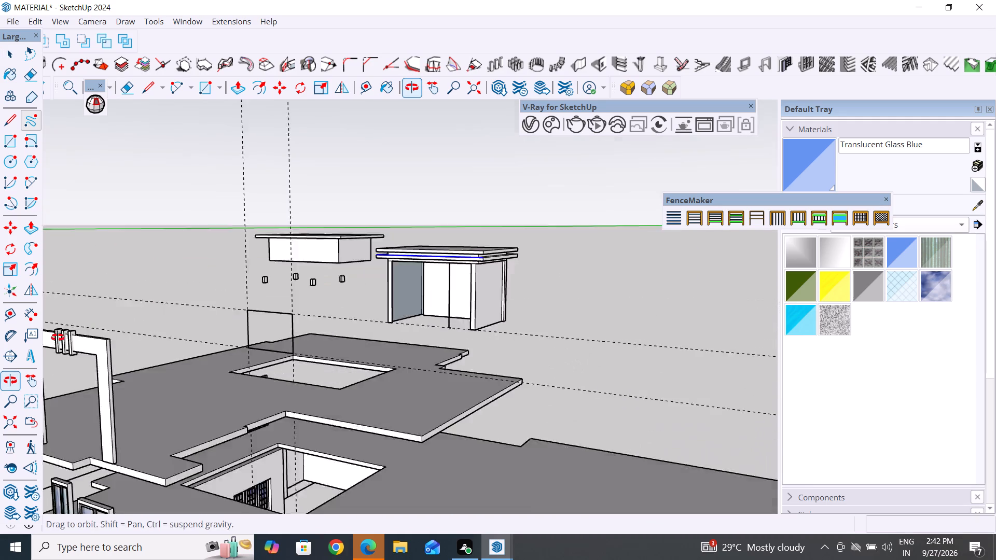
middle_drag(58, 338, 51, 339)
scroll(391, 354, up, 5)
drag(589, 288, 544, 315)
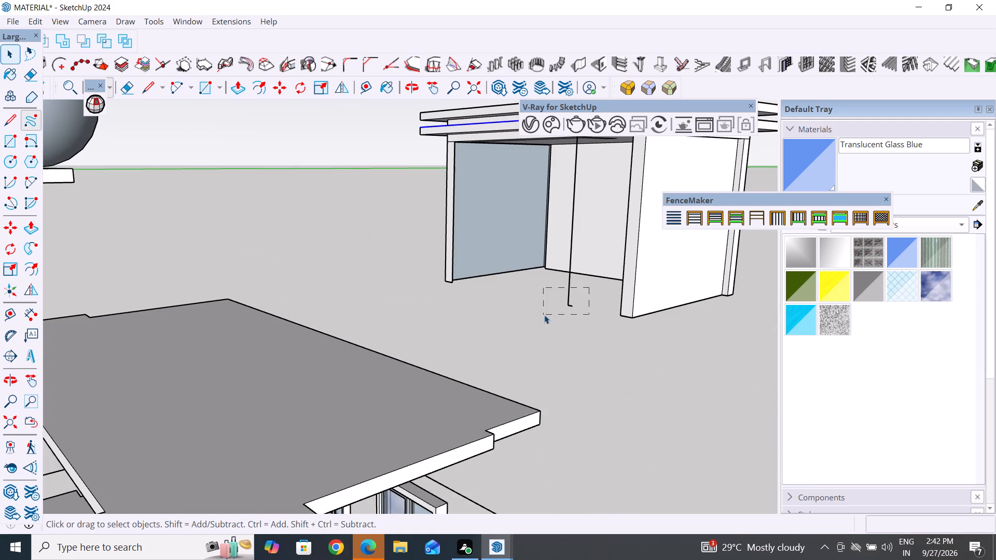
key(Delete)
Delete the narrow leftover rectangle of edges on the inner side of the moved room's side wall base.
scroll(554, 259, up, 9)
middle_drag(527, 286, 689, 342)
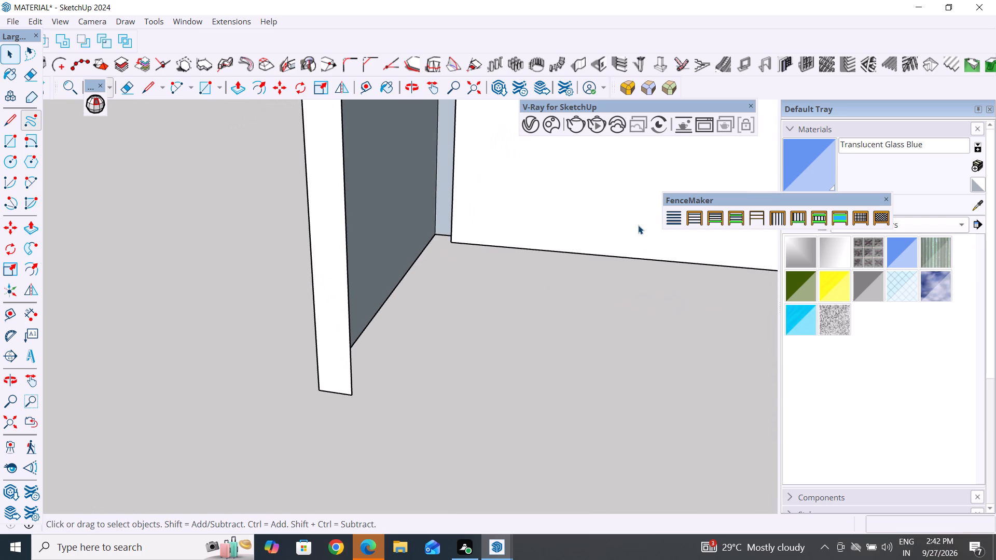
click(638, 225)
scroll(505, 321, down, 6)
middle_drag(562, 322, 635, 327)
scroll(565, 328, up, 9)
click(592, 333)
key(Delete)
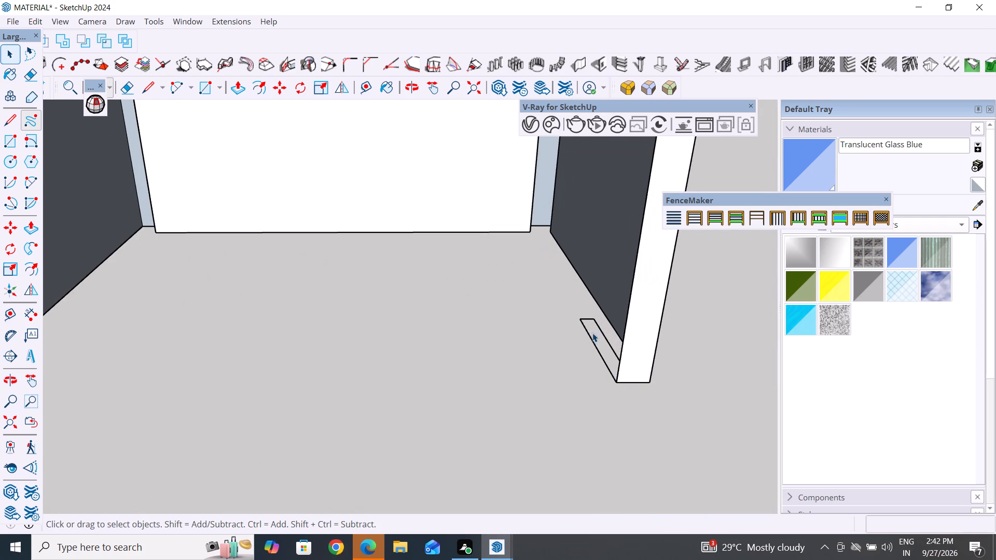
drag(603, 326, 571, 345)
key(Delete)
drag(595, 316, 558, 338)
key(Delete)
scroll(555, 302, down, 5)
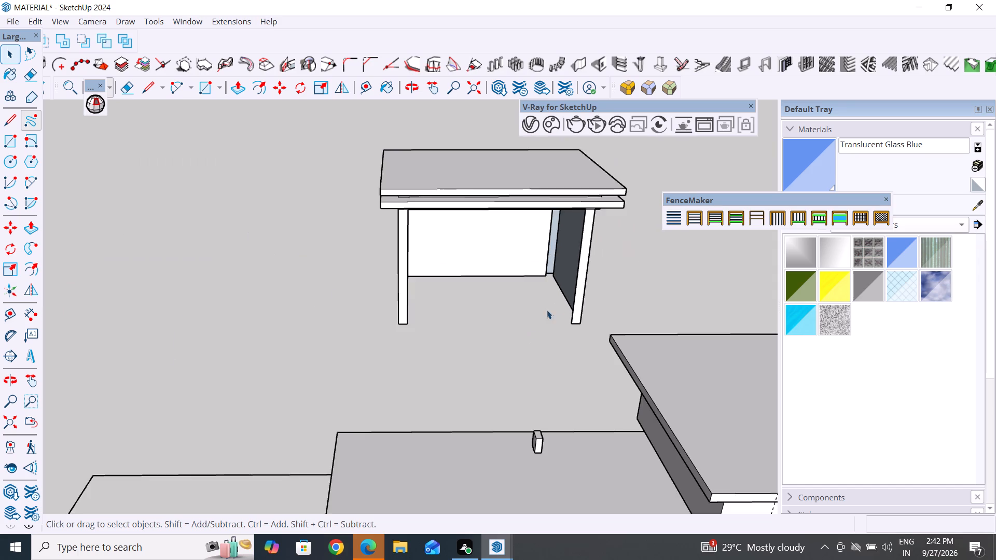
Examine the underside of the moved room's roof slab, its wall corners, the roof opening and the drawn floor plan.
middle_drag(534, 320, 726, 279)
middle_drag(434, 226, 517, 119)
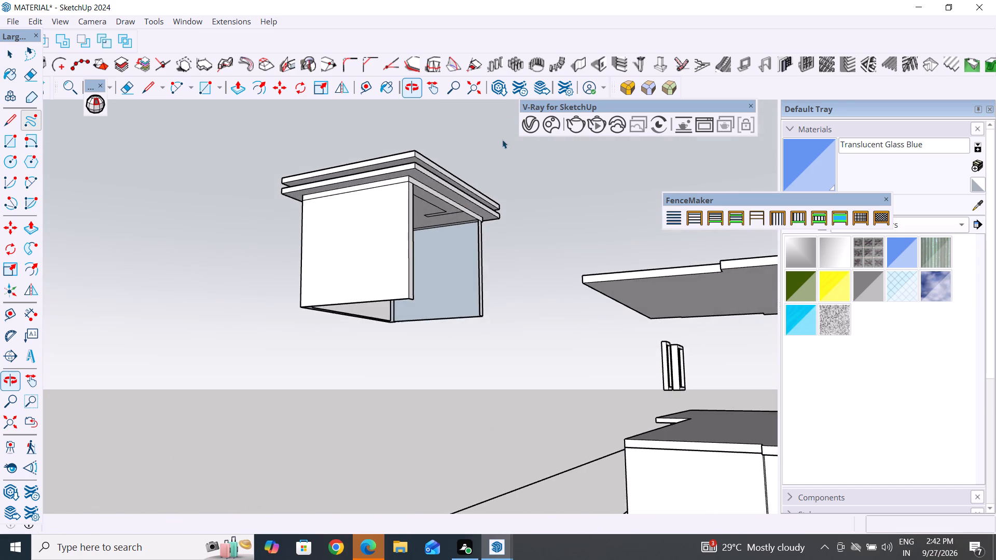
scroll(427, 251, up, 5)
middle_drag(413, 161, 255, 87)
middle_drag(374, 173, 503, 257)
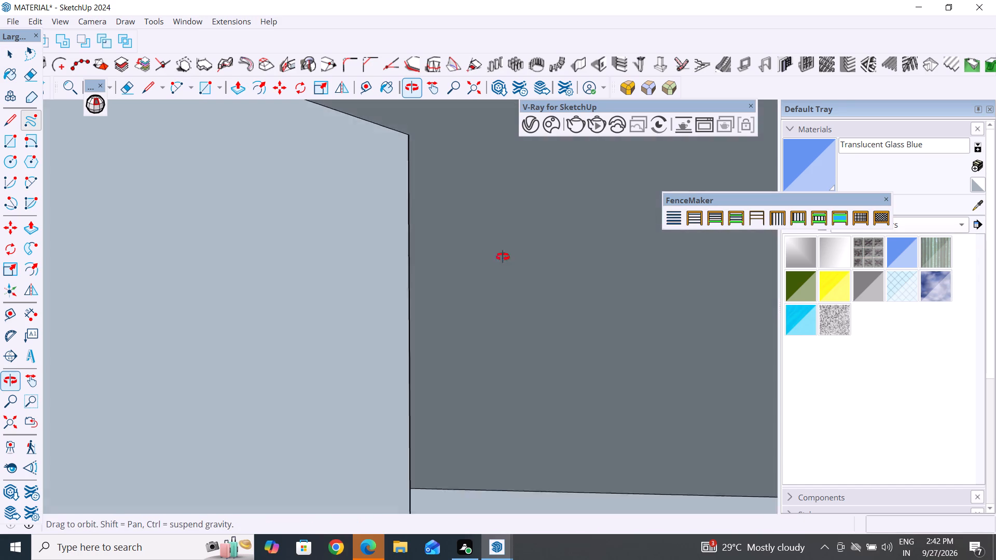
middle_drag(503, 257, 718, 403)
scroll(686, 297, down, 14)
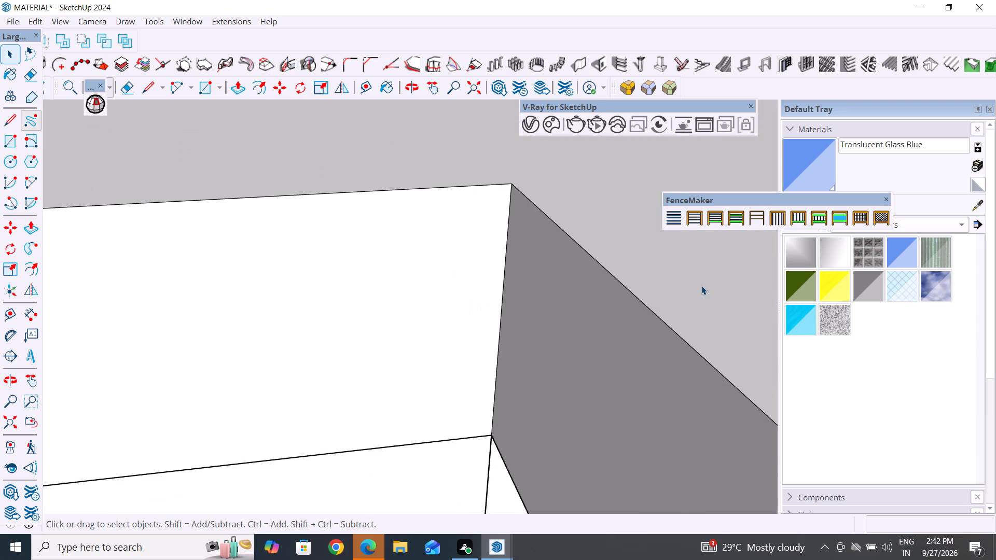
scroll(701, 286, down, 19)
scroll(701, 286, down, 18)
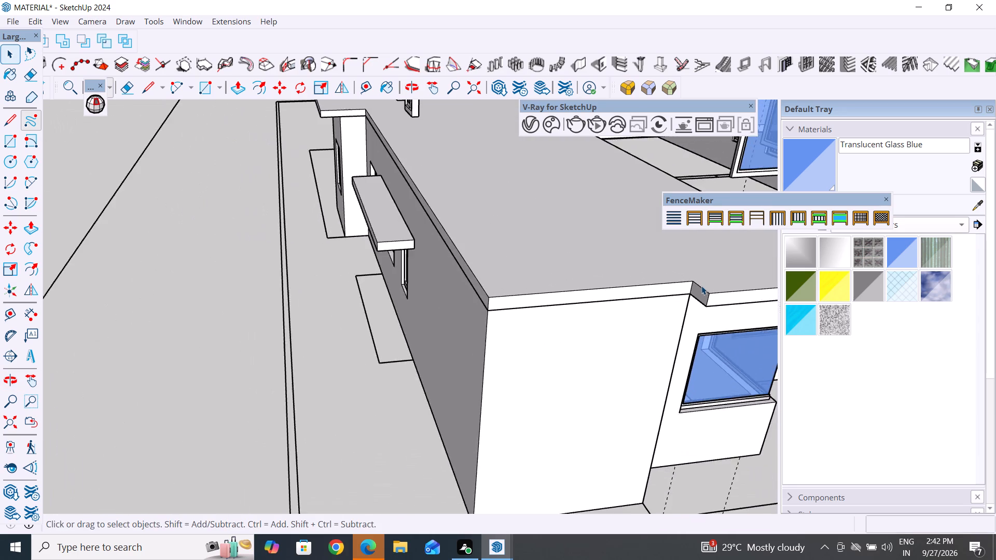
scroll(701, 286, down, 8)
scroll(353, 314, down, 16)
middle_drag(435, 269, 223, 245)
scroll(408, 289, up, 13)
scroll(406, 303, down, 5)
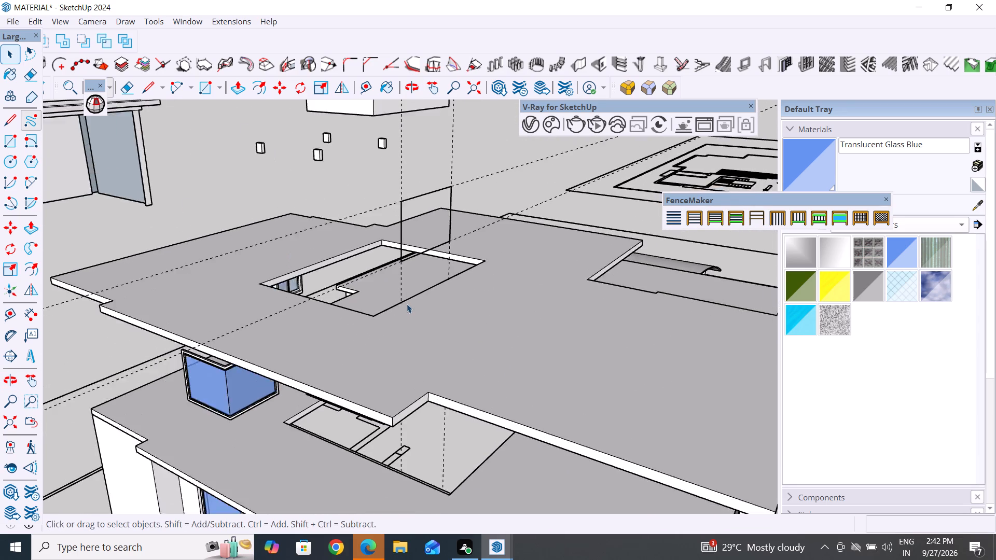
scroll(407, 304, down, 2)
middle_drag(205, 190, 227, 99)
scroll(169, 204, up, 10)
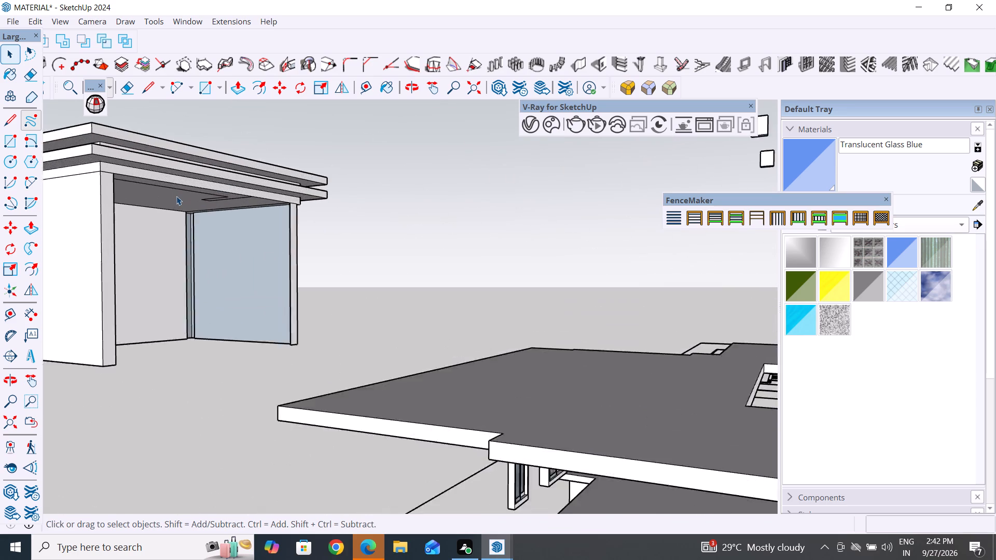
scroll(182, 194, up, 1)
middle_drag(188, 188, 317, 162)
scroll(293, 214, up, 7)
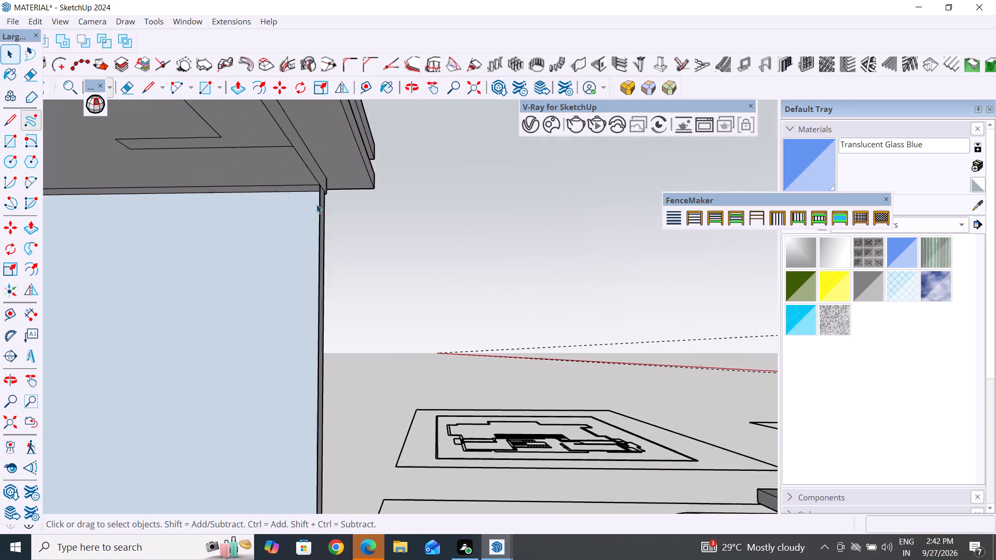
scroll(316, 204, up, 2)
middle_drag(316, 209, 384, 221)
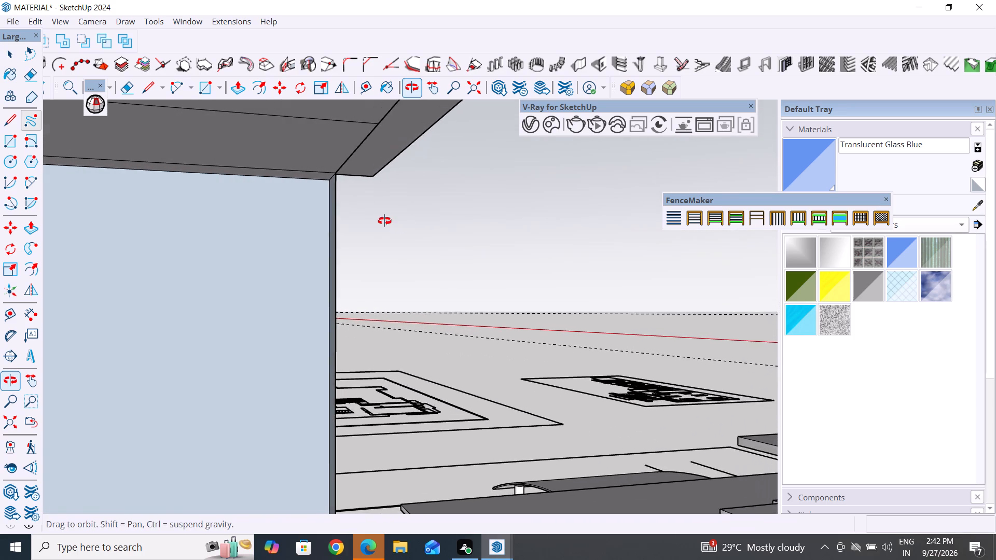
middle_drag(384, 221, 85, 237)
scroll(338, 234, down, 5)
middle_drag(158, 235, 196, 158)
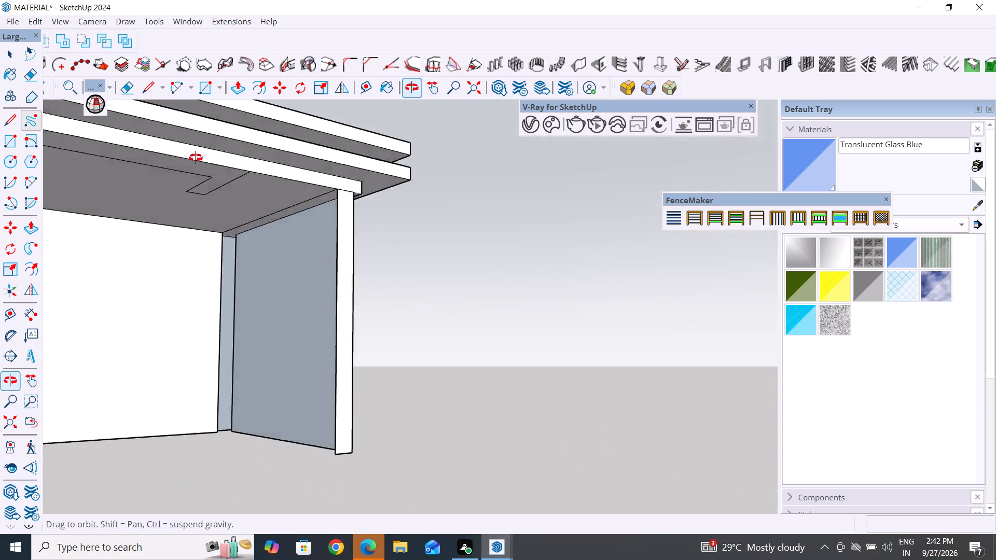
middle_drag(196, 158, 198, 154)
click(216, 166)
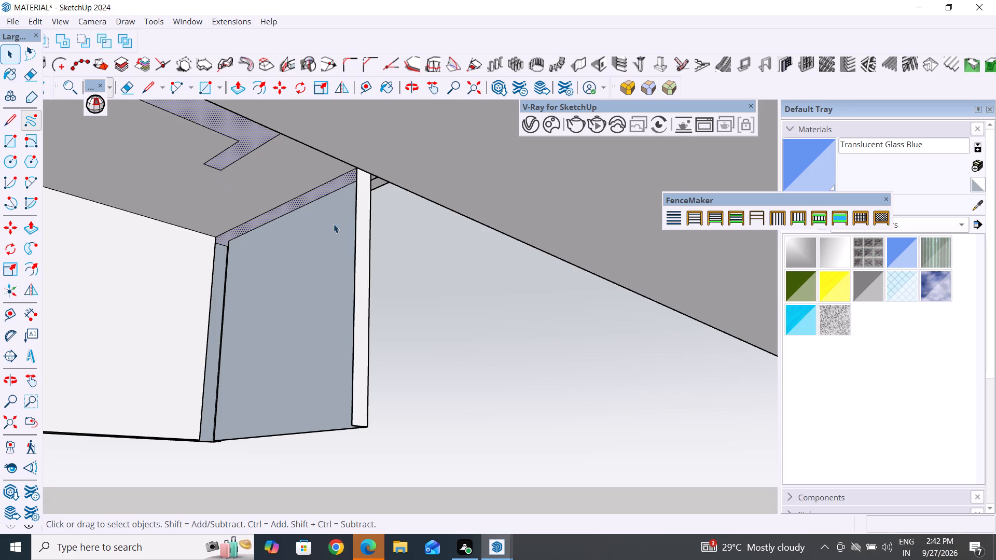
scroll(241, 275, down, 13)
middle_drag(340, 209, 164, 500)
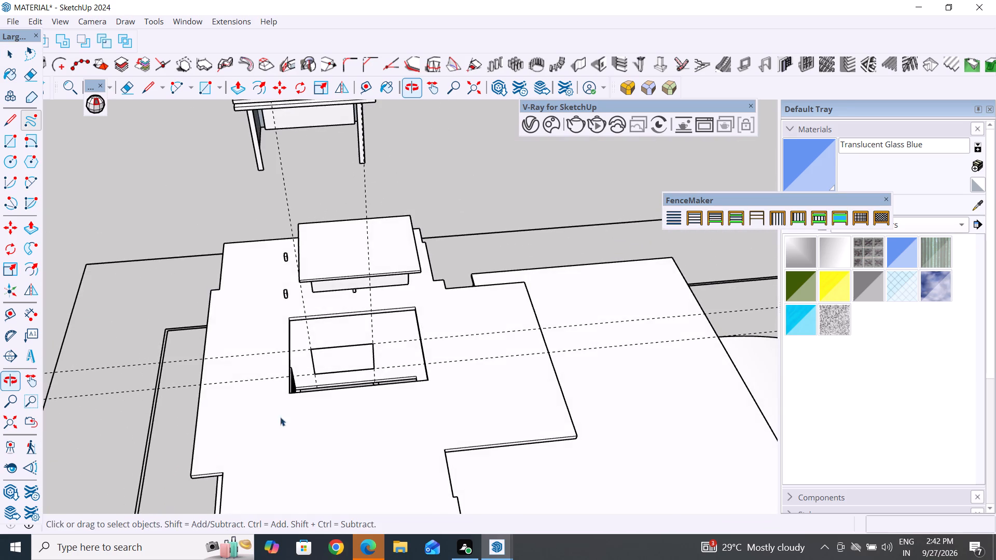
scroll(209, 200, down, 13)
scroll(571, 259, up, 12)
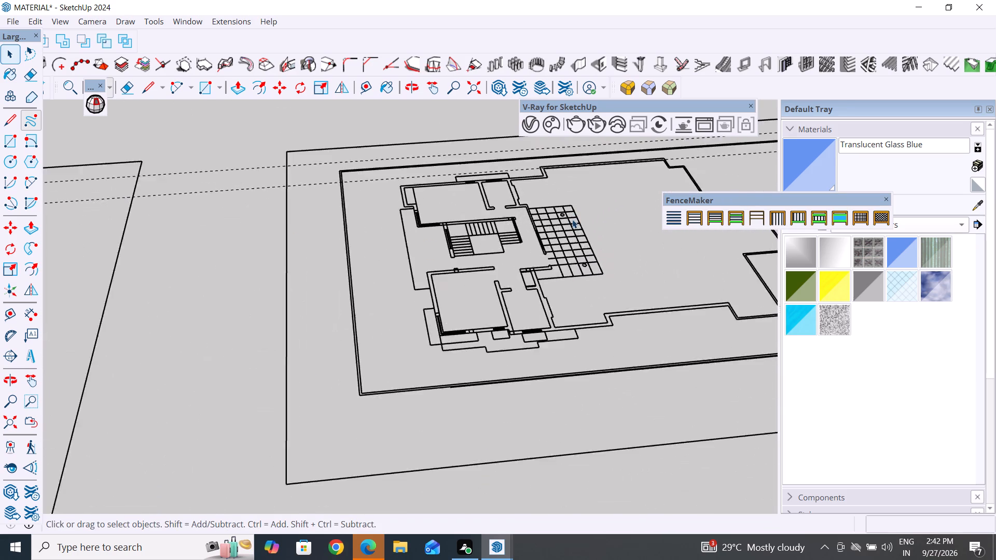
Delete the entire moved rooftop room, including its roof slab and walls, standing beside the house.
scroll(596, 276, down, 6)
scroll(368, 237, down, 7)
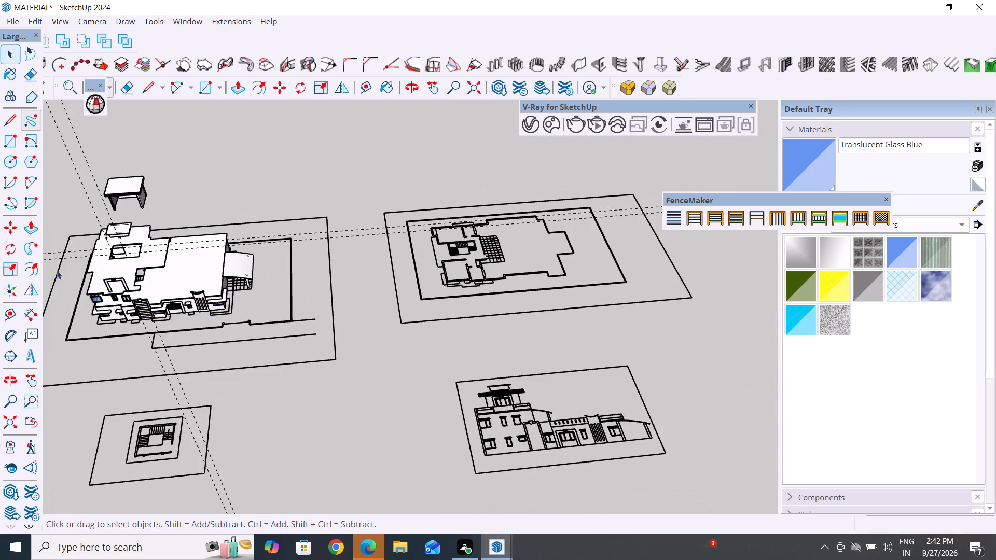
middle_drag(62, 260, 246, 177)
scroll(445, 219, down, 6)
scroll(301, 207, up, 4)
scroll(147, 322, up, 2)
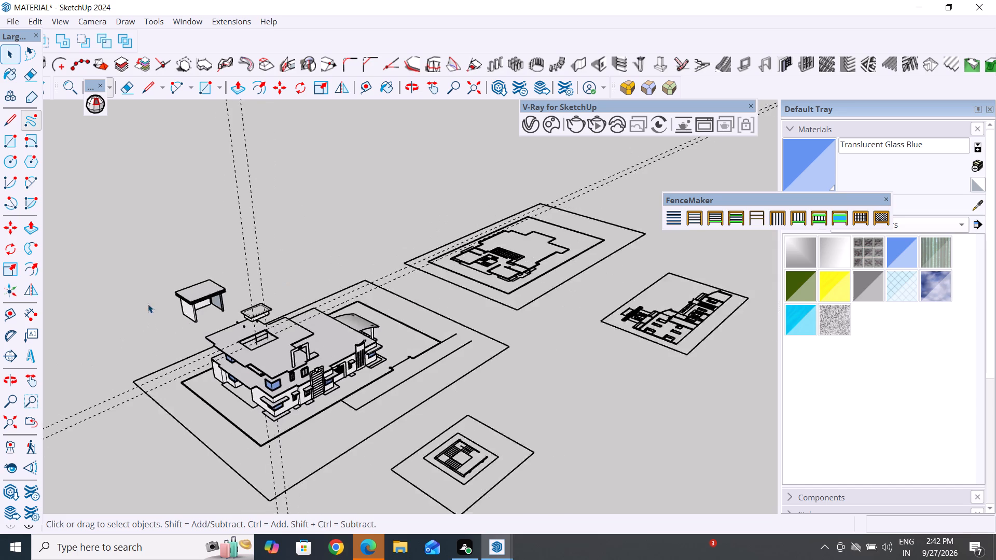
scroll(148, 304, up, 8)
drag(323, 211, 129, 358)
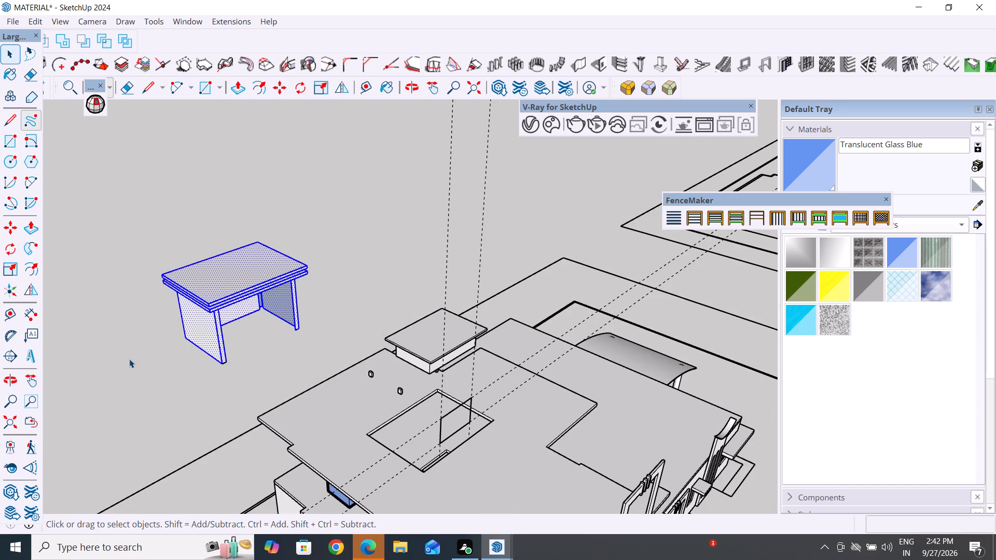
key(Delete)
Draw a 15' 9" by 10' 10 1/2" rectangle around the staircase on the flat floor plan, following the outer wall corners.
scroll(213, 248, down, 6)
middle_drag(351, 277, 258, 265)
scroll(691, 284, up, 10)
middle_drag(679, 310, 527, 413)
scroll(502, 232, down, 3)
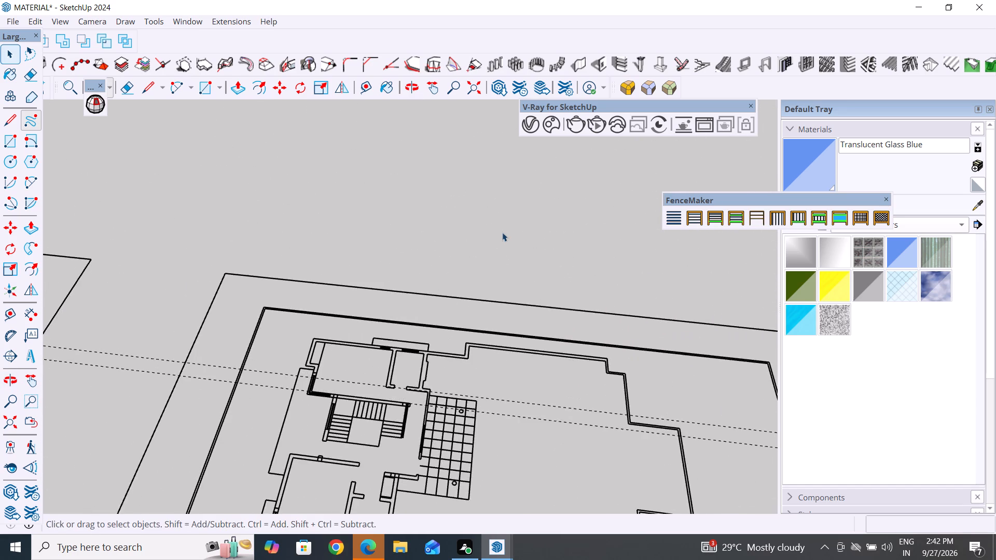
scroll(502, 232, down, 3)
scroll(463, 394, up, 10)
middle_drag(411, 343, 479, 332)
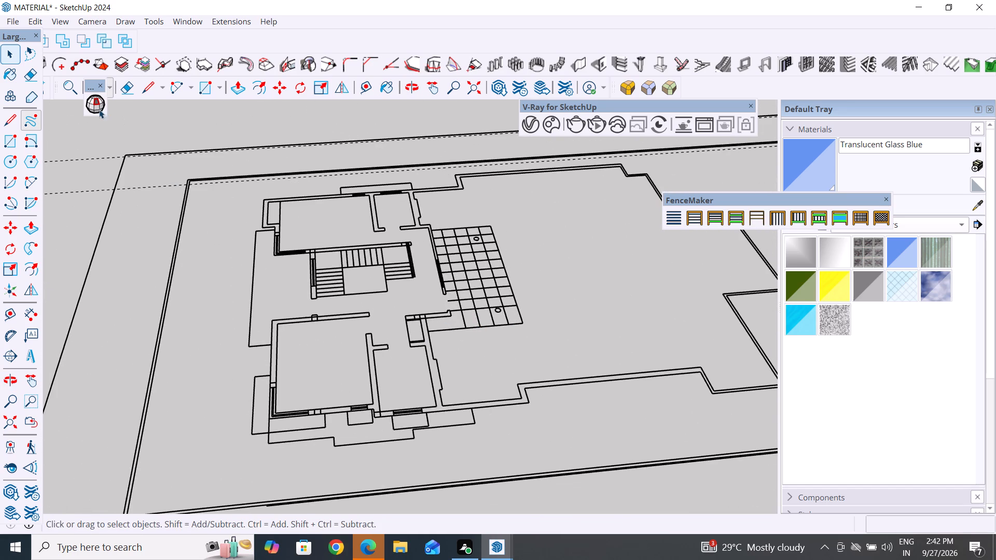
click(14, 143)
scroll(300, 249, up, 5)
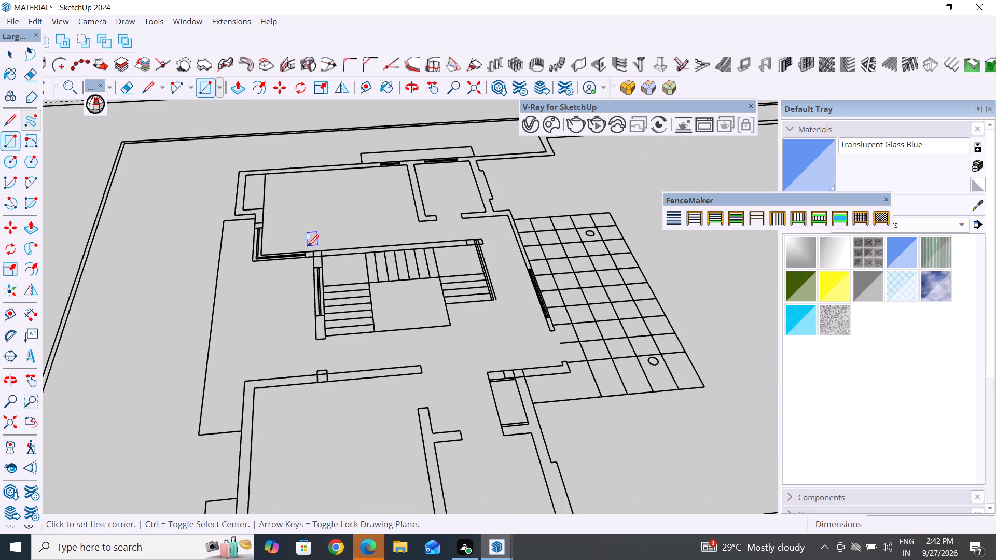
click(314, 340)
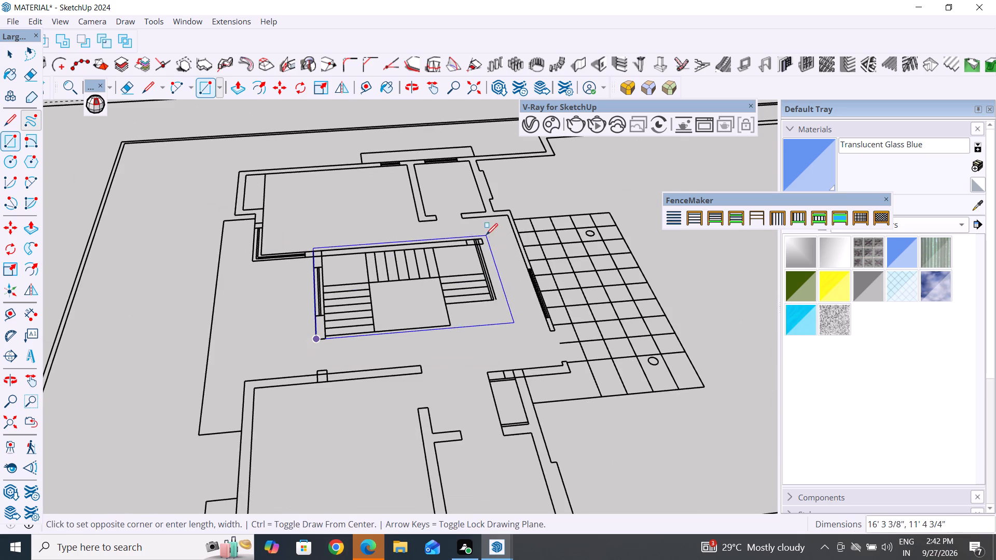
click(485, 237)
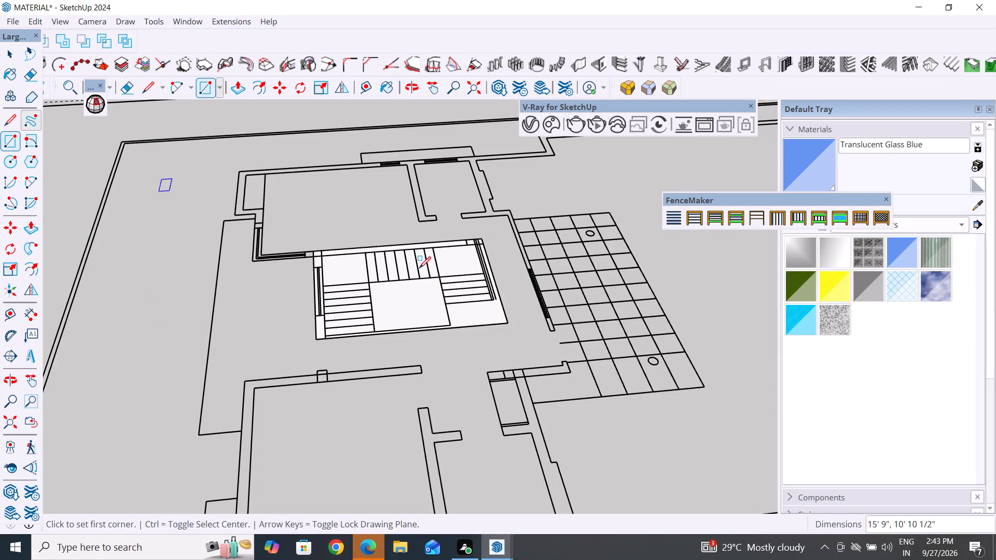
Offset the staircase rectangle's outline inward by 9" to form the wall thickness.
scroll(422, 253, up, 6)
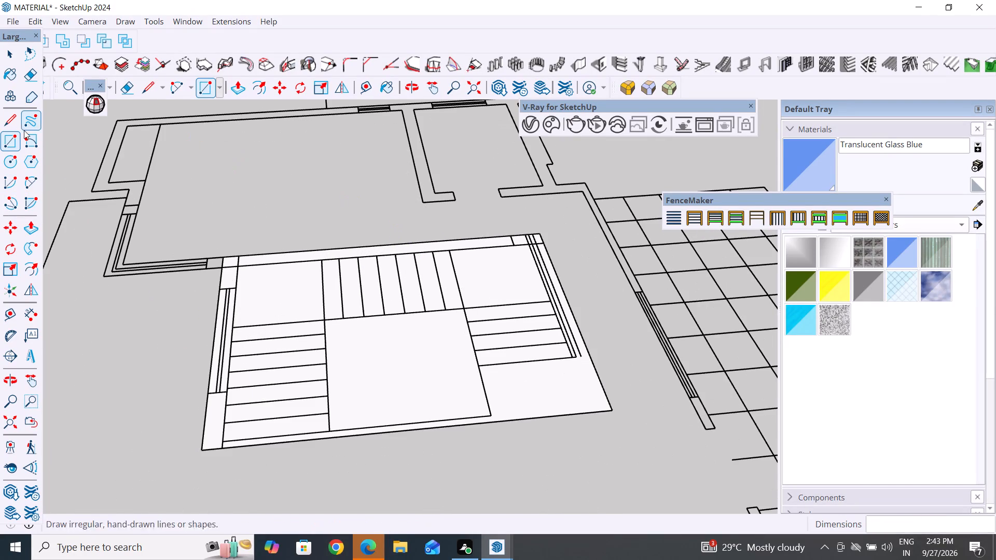
click(262, 81)
scroll(347, 288, up, 5)
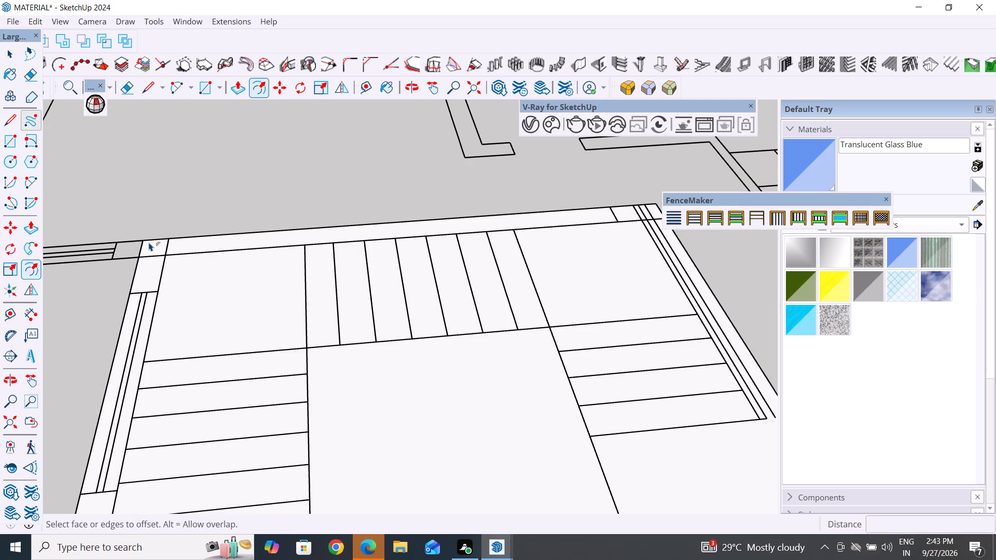
drag(187, 240, 195, 255)
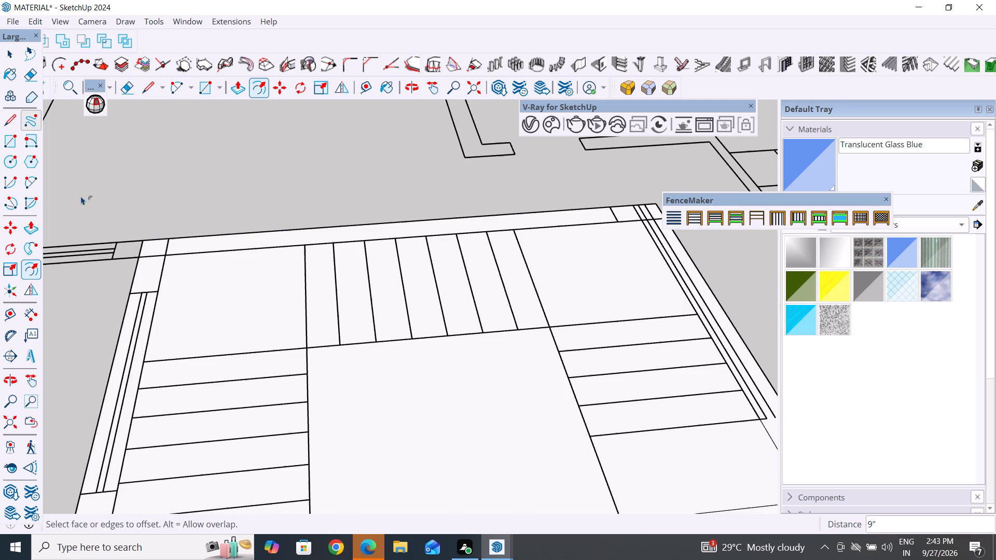
Delete the inner face of the staircase rectangle, leaving only the wall ring.
click(16, 52)
click(388, 422)
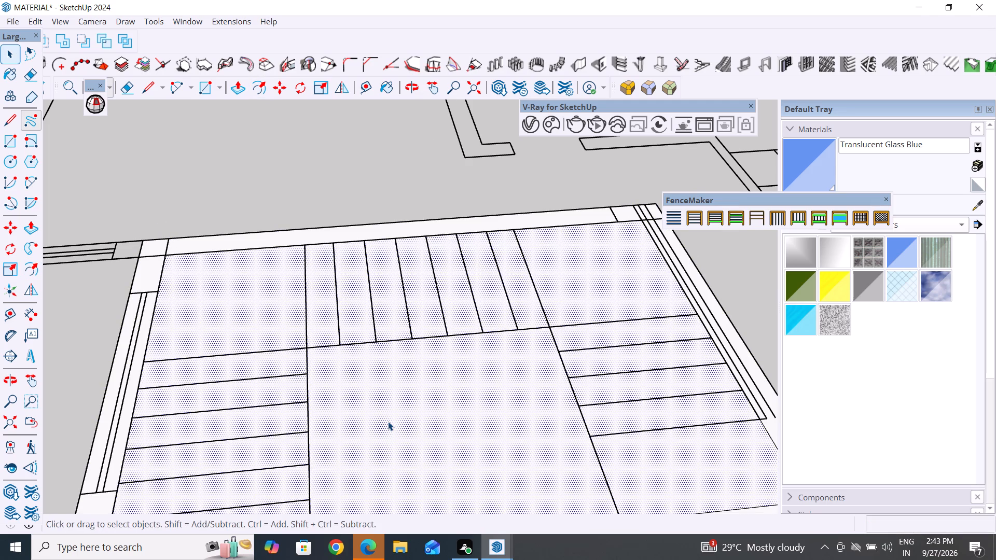
key(Delete)
Extrude the staircase wall ring upward 10'.
scroll(449, 394, down, 11)
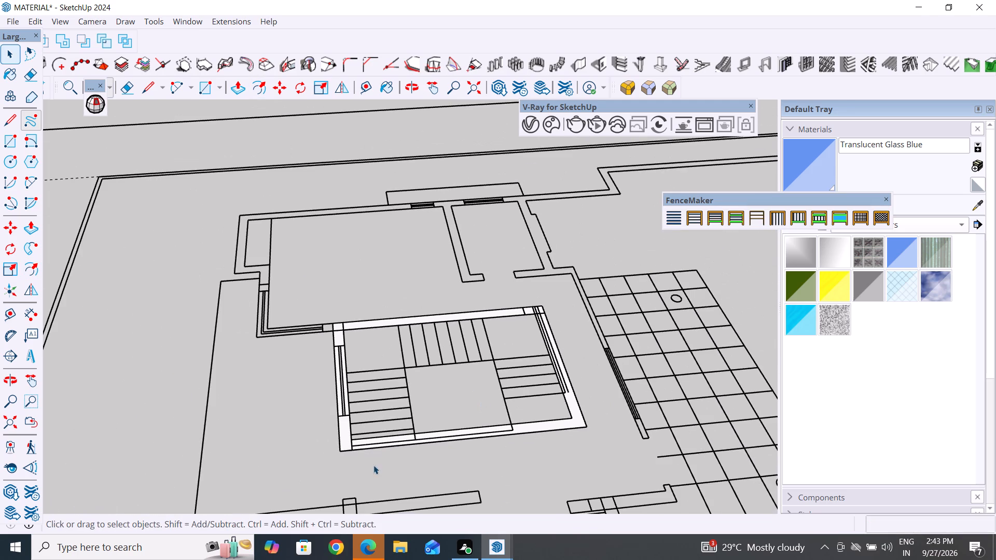
click(237, 86)
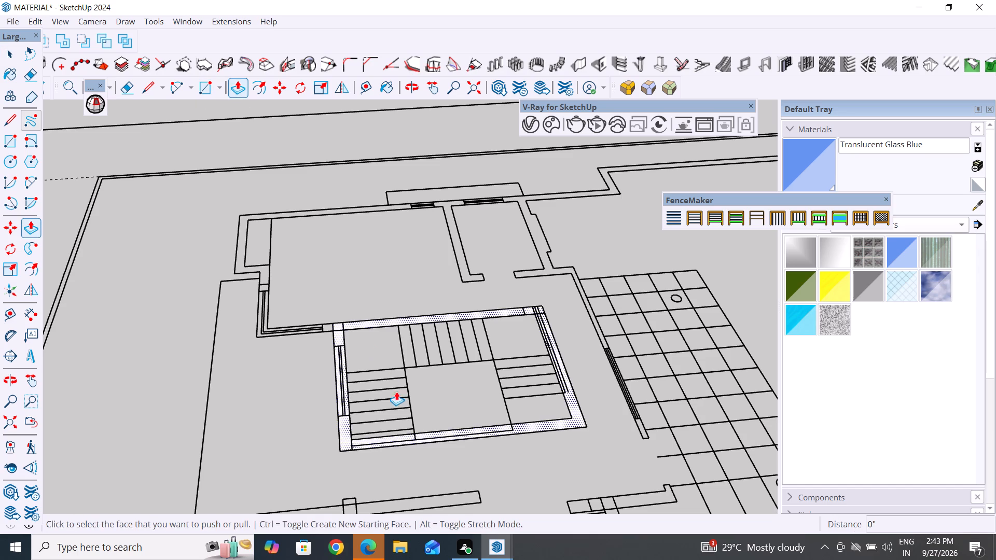
click(451, 430)
click(551, 424)
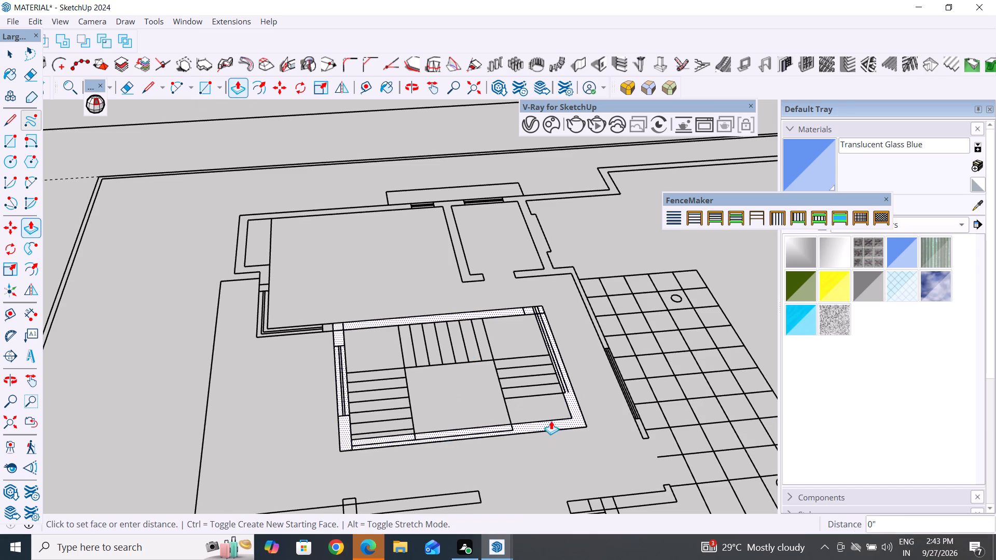
scroll(547, 256, down, 6)
text(10')
key(Return)
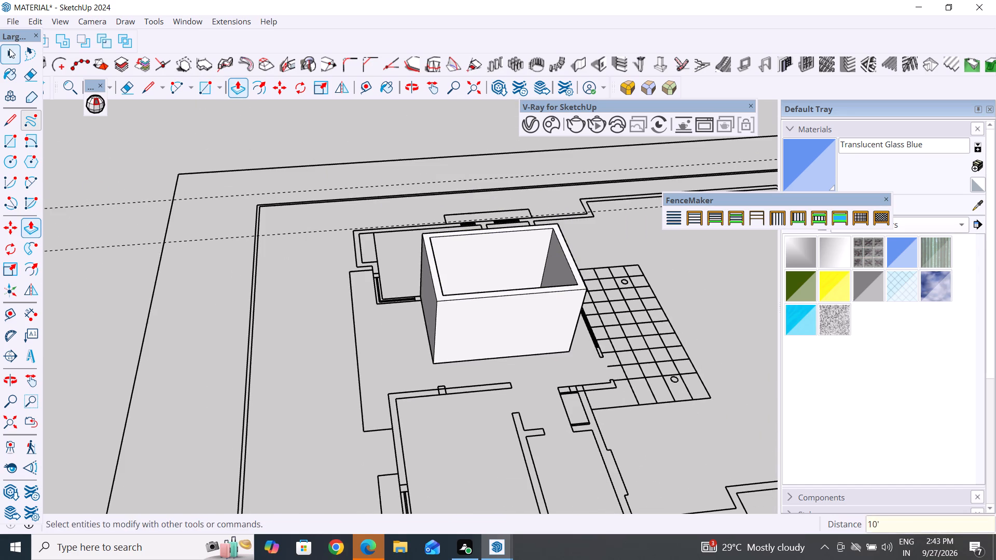
Select all connected geometry of the staircase walls and make it a group.
click(9, 49)
triple_click(514, 313)
click(514, 313)
right_click(514, 313)
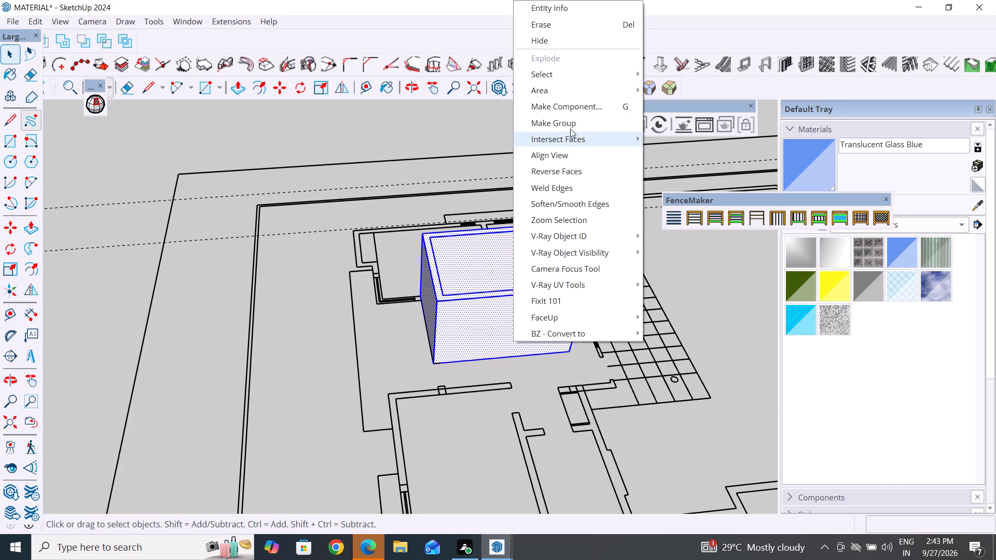
click(571, 125)
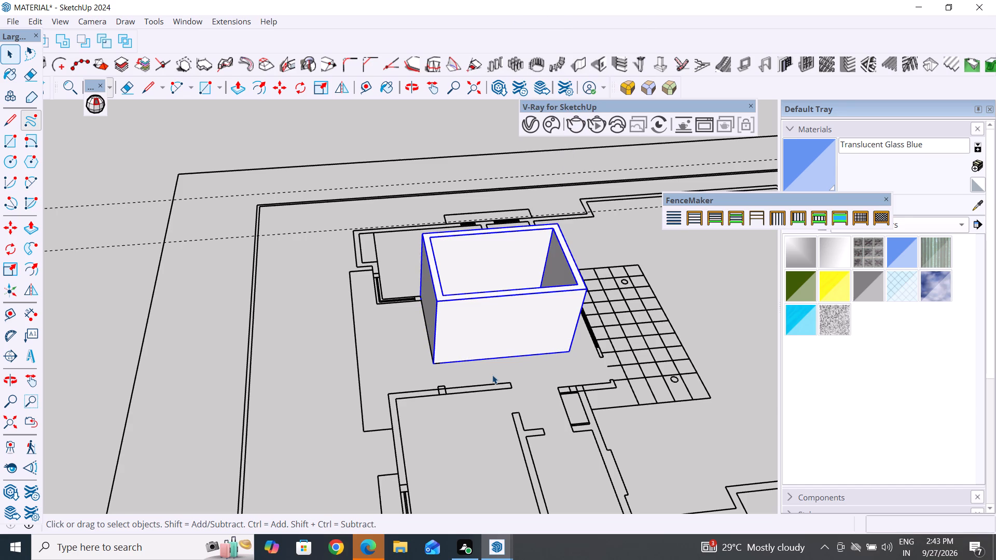
Delete the tiny stray edge floating in the air beside the house's raised roof slab.
scroll(427, 377, down, 6)
middle_drag(558, 395, 465, 383)
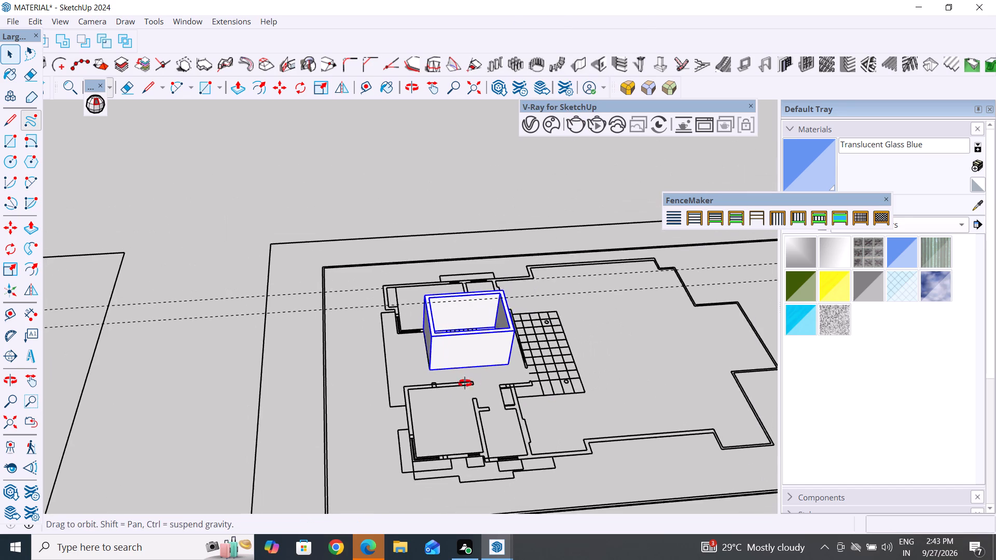
middle_drag(465, 383, 439, 306)
scroll(578, 380, down, 12)
scroll(546, 376, up, 4)
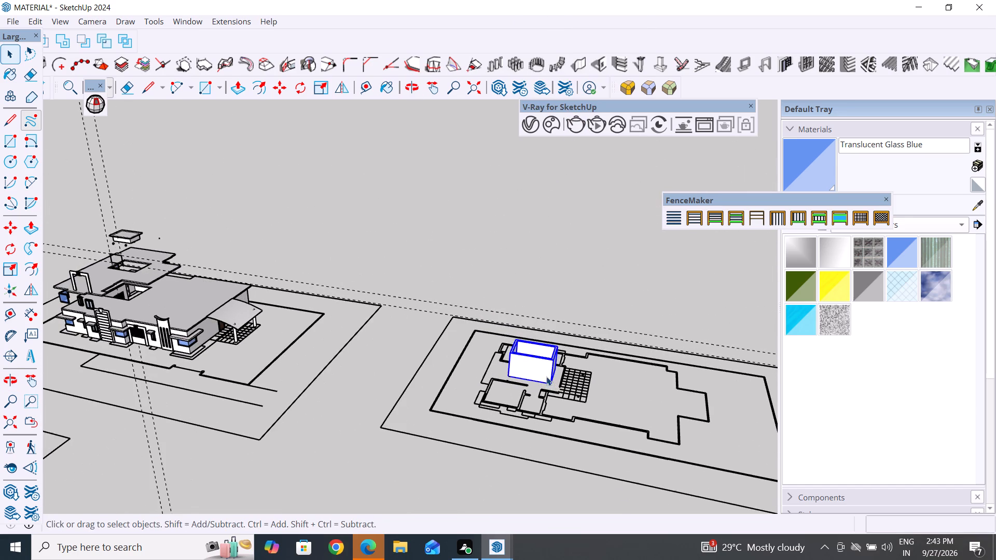
scroll(109, 261, up, 11)
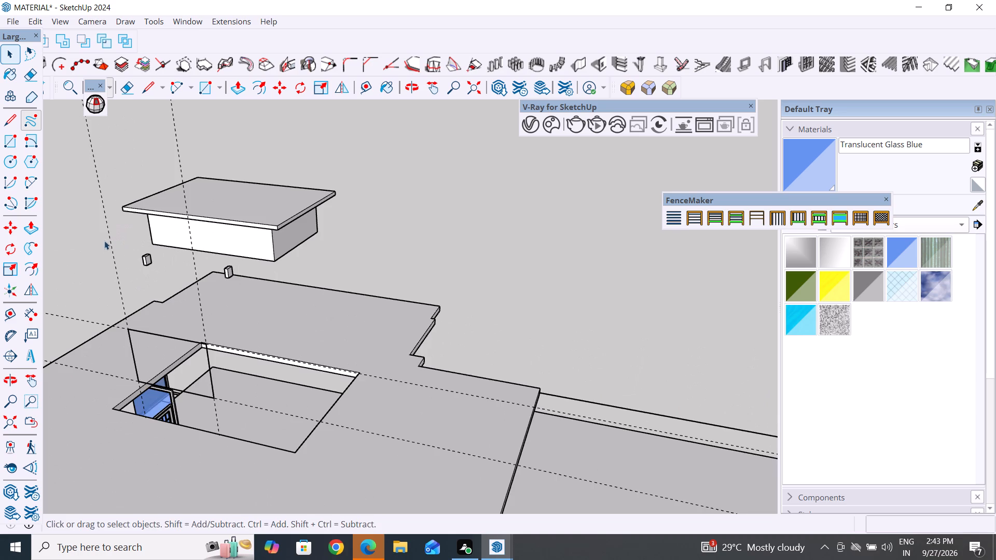
middle_drag(116, 249, 234, 230)
middle_drag(436, 225, 298, 269)
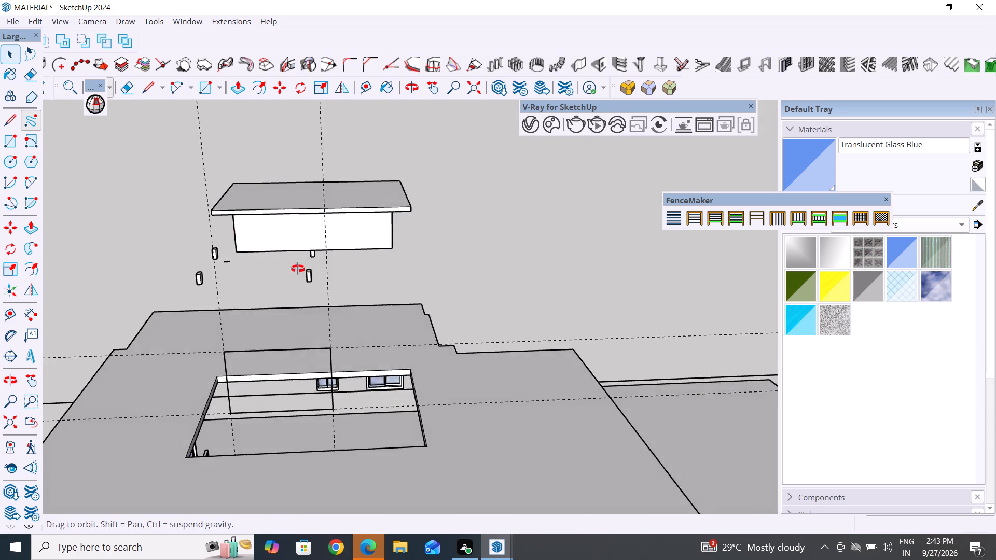
middle_drag(298, 269, 192, 276)
drag(451, 179, 389, 236)
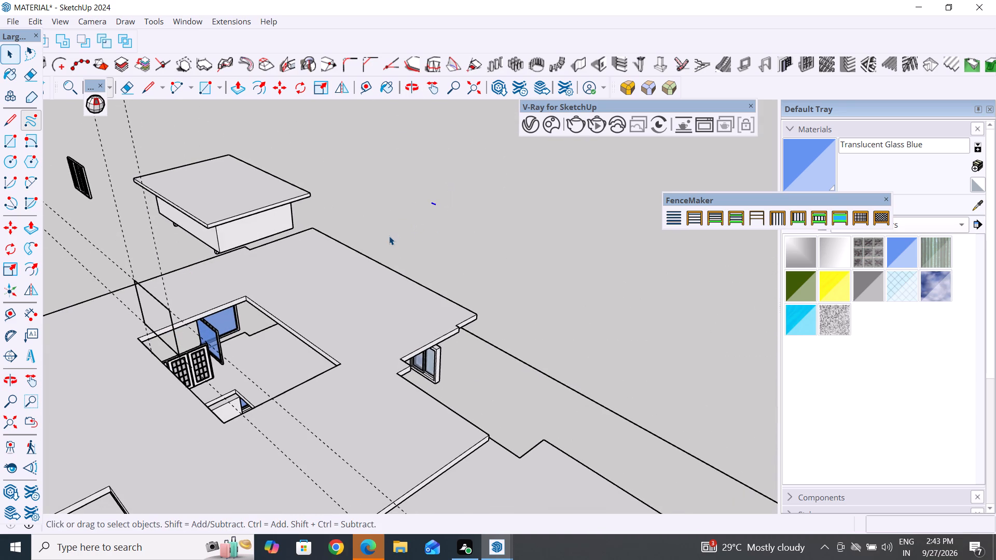
key(Delete)
Draw a 15' 9" by 10' 10 1/2" rectangle over the open top of the grouped staircase walls, between opposite outer corners.
scroll(490, 259, down, 13)
scroll(252, 344, down, 5)
middle_drag(384, 375, 484, 363)
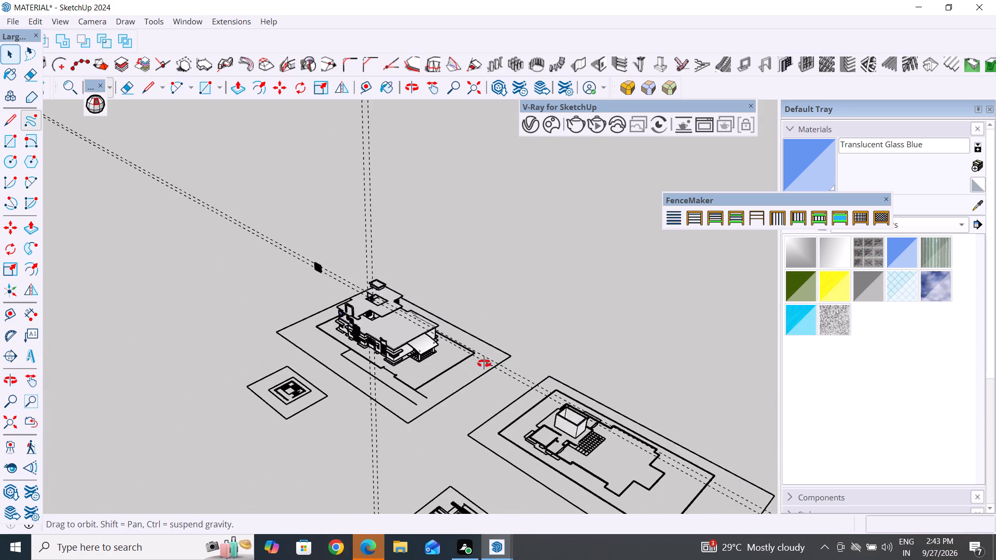
middle_drag(484, 363, 510, 362)
scroll(648, 407, up, 9)
click(590, 349)
middle_drag(630, 382, 685, 344)
scroll(663, 361, up, 1)
scroll(627, 298, up, 4)
middle_drag(647, 305, 647, 410)
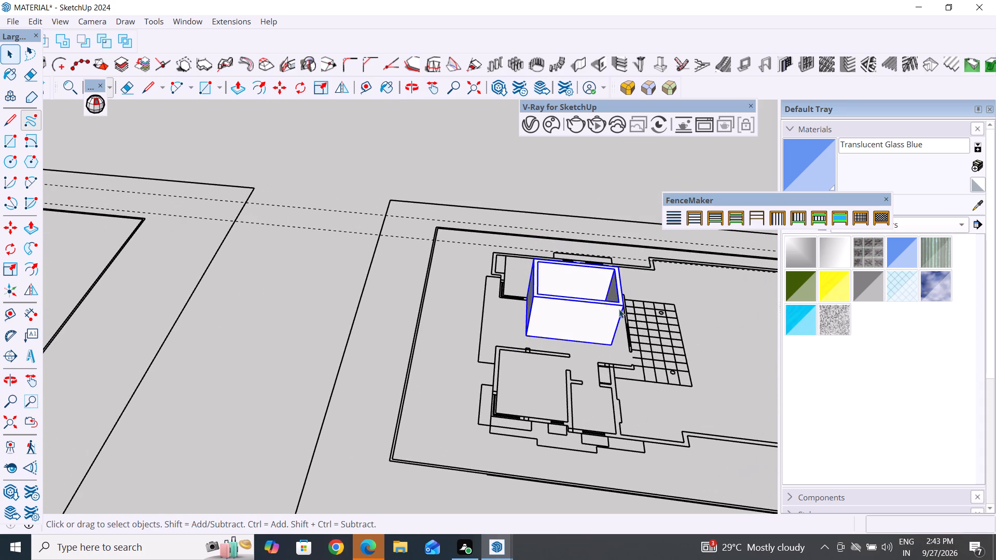
middle_drag(549, 333, 569, 445)
click(589, 307)
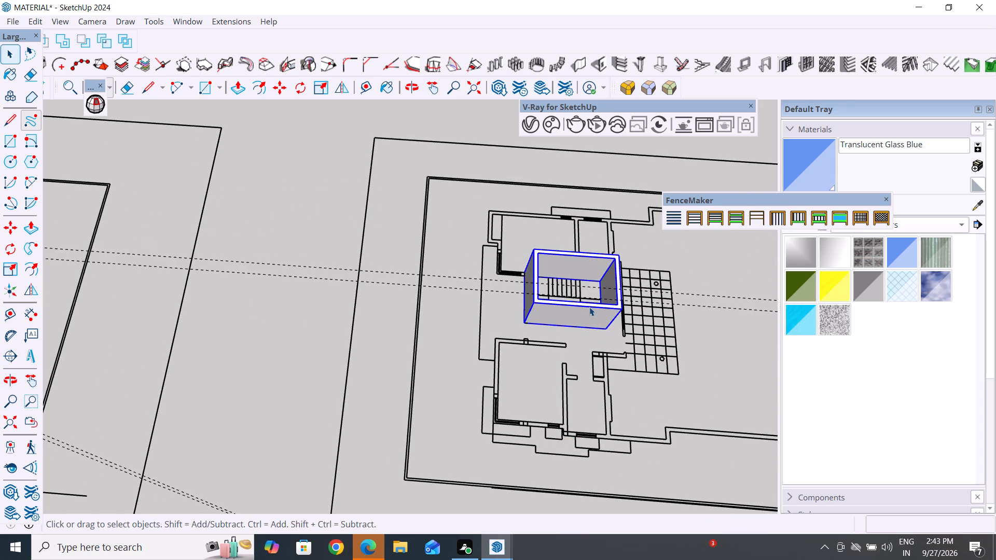
middle_drag(631, 354, 502, 171)
scroll(641, 395, up, 5)
middle_drag(569, 412, 613, 412)
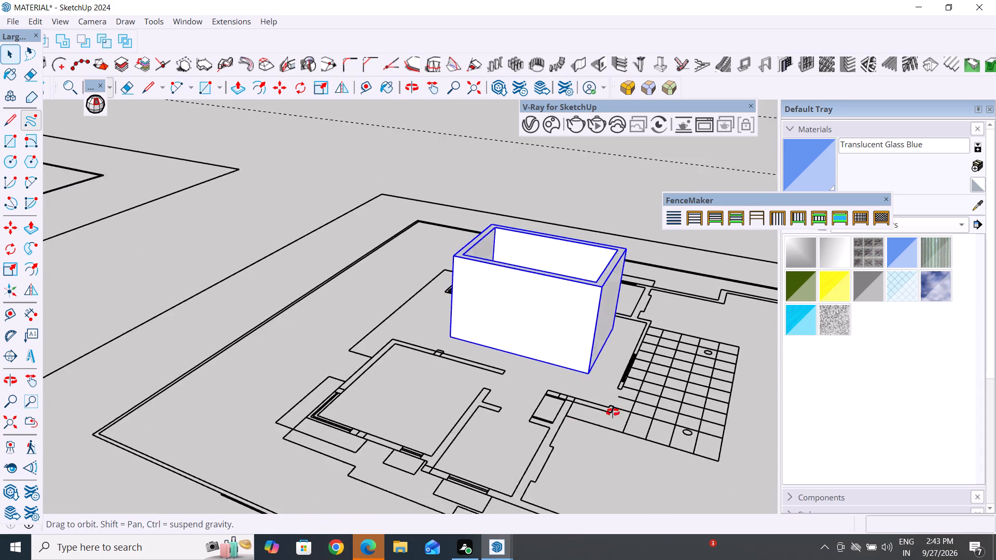
middle_drag(613, 412, 682, 404)
scroll(501, 324, down, 3)
middle_drag(515, 345, 533, 384)
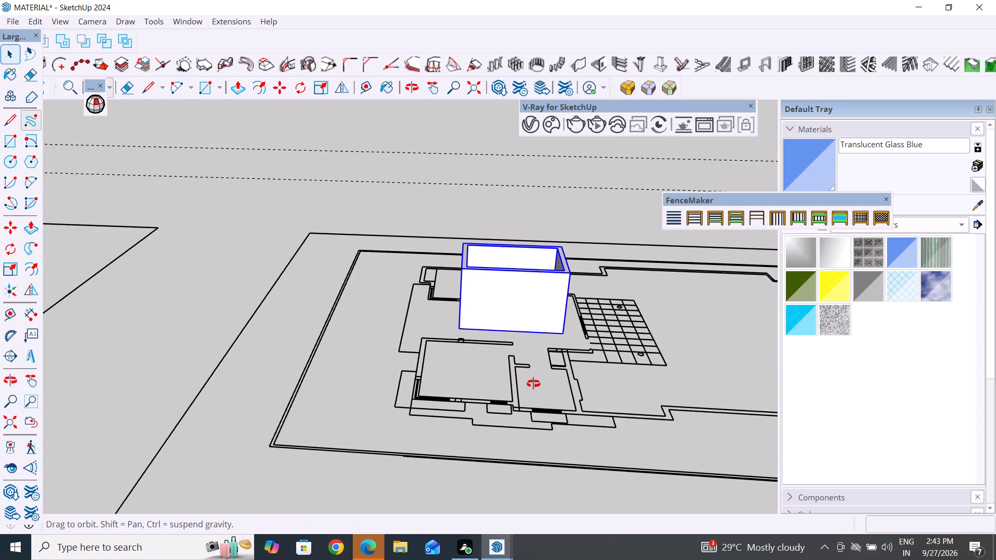
middle_drag(533, 384, 534, 385)
click(13, 139)
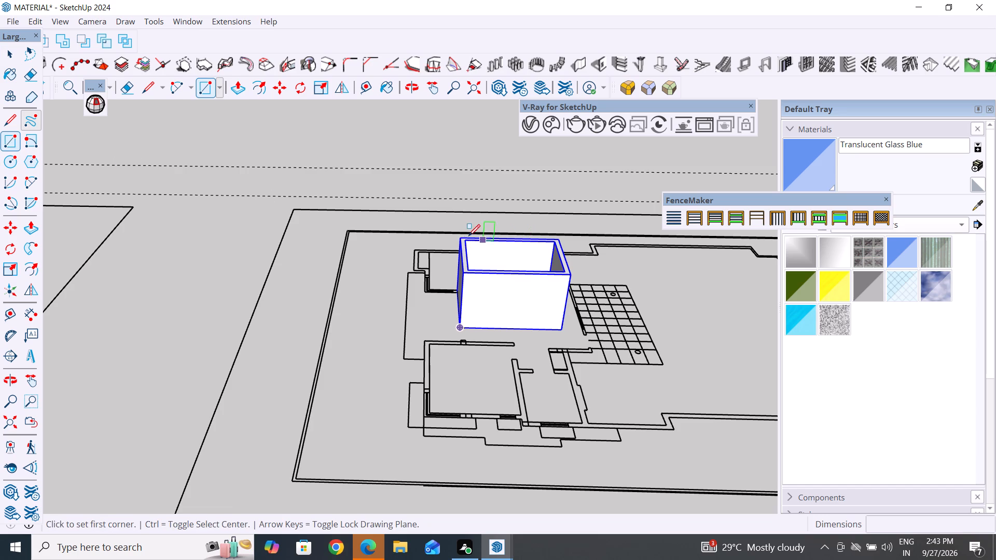
click(459, 236)
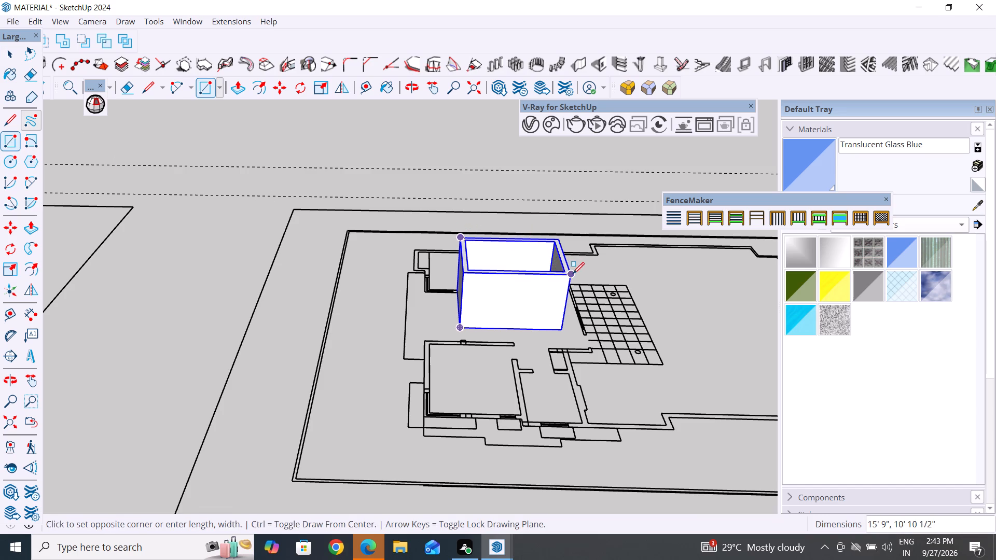
click(573, 274)
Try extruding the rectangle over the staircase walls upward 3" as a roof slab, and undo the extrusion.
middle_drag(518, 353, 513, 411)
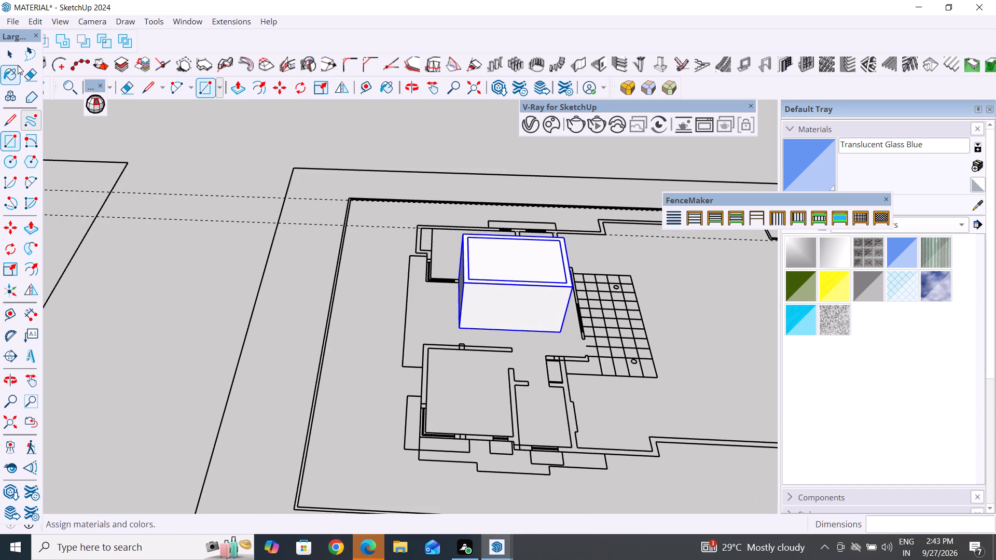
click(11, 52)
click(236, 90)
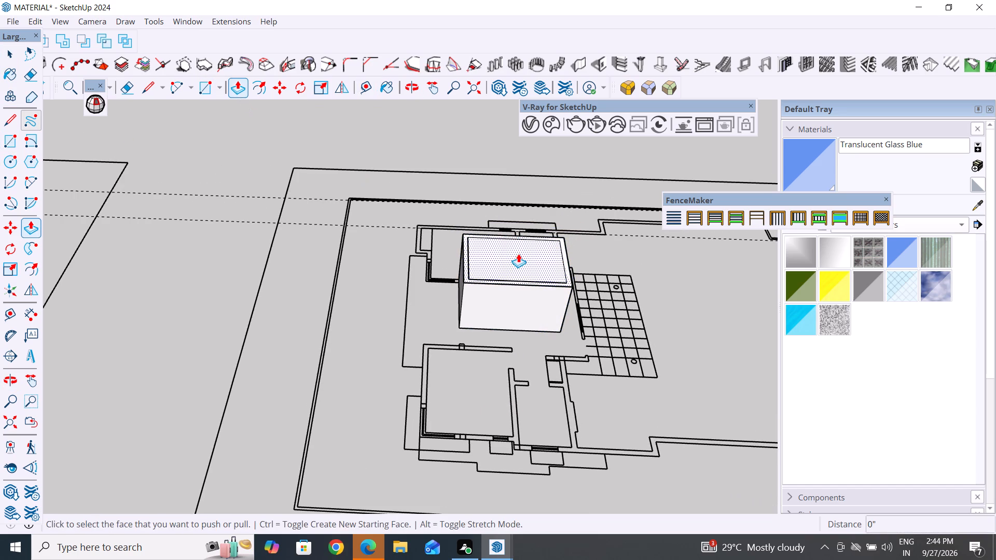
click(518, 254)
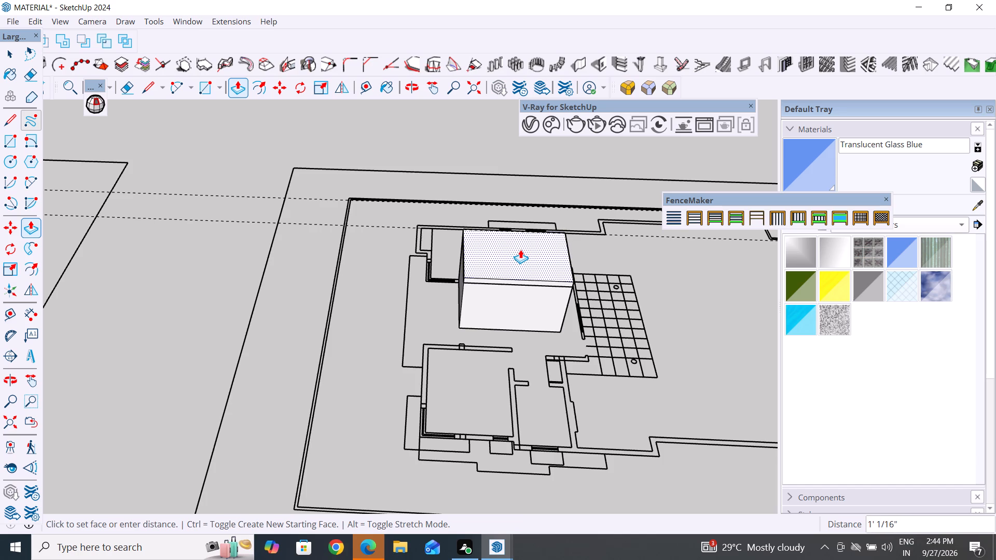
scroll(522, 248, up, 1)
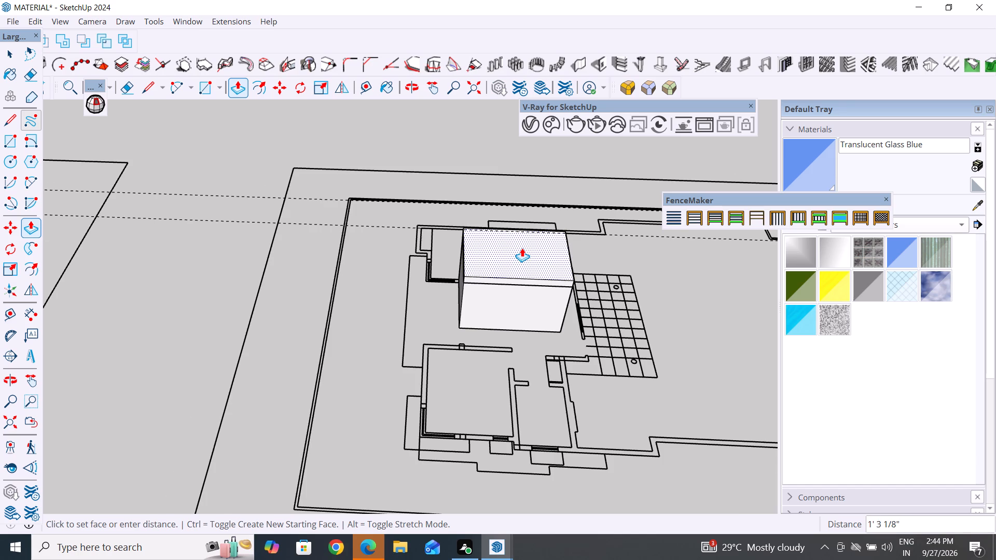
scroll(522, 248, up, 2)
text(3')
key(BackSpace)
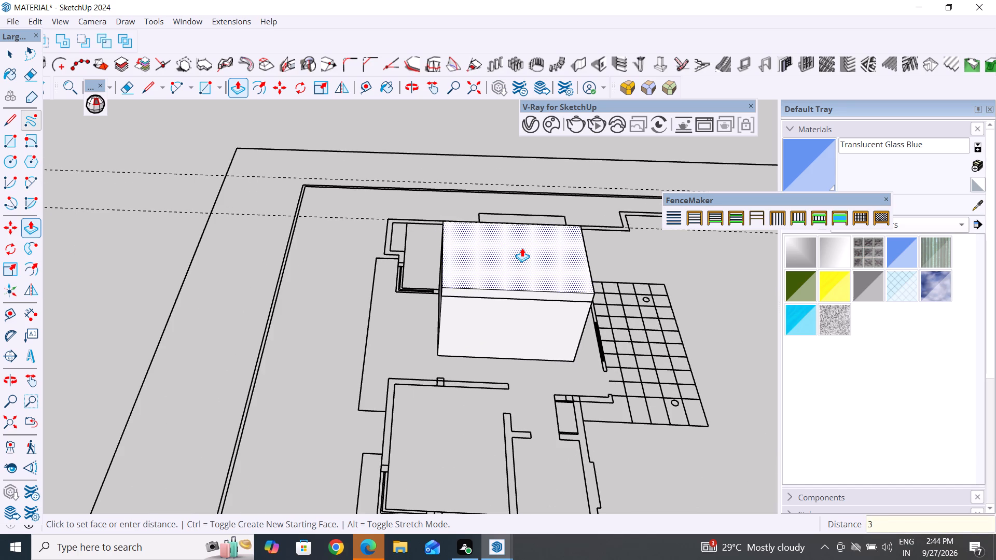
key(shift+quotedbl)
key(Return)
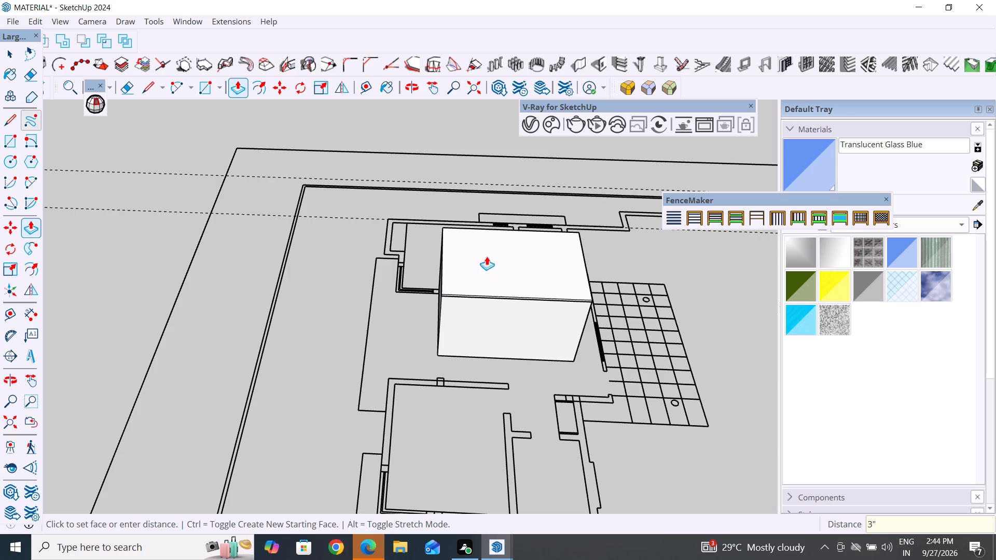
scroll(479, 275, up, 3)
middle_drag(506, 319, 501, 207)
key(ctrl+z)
Extrude the rectangle on top of the staircase walls upward 6" to form the roof slab.
ctrl+double_click(530, 221)
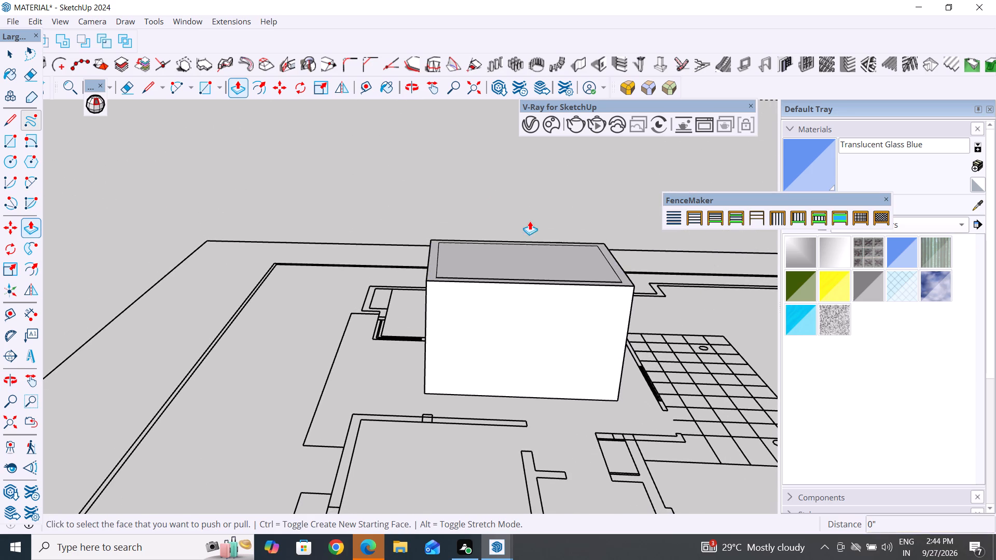
click(534, 259)
scroll(534, 259, up, 3)
click(533, 255)
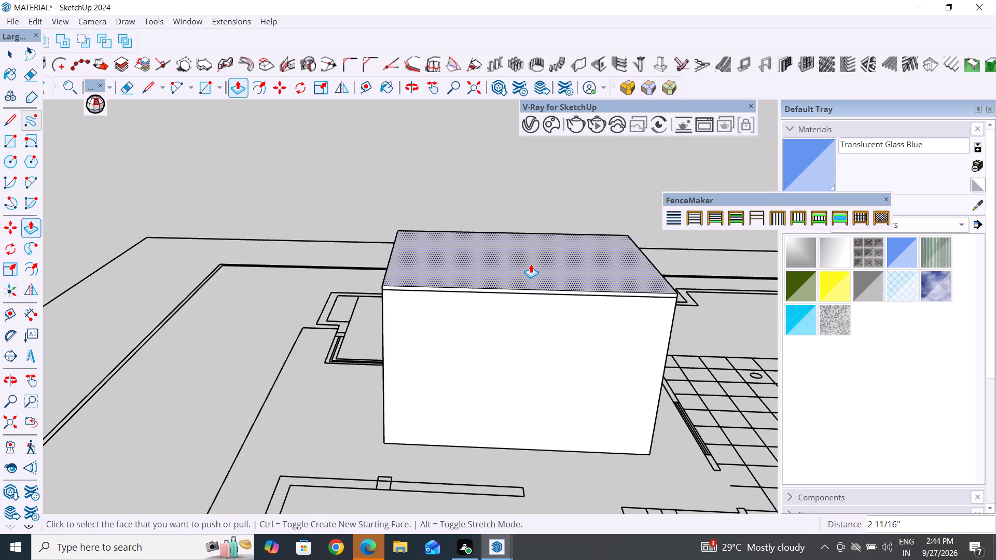
key(ctrl+z)
click(536, 270)
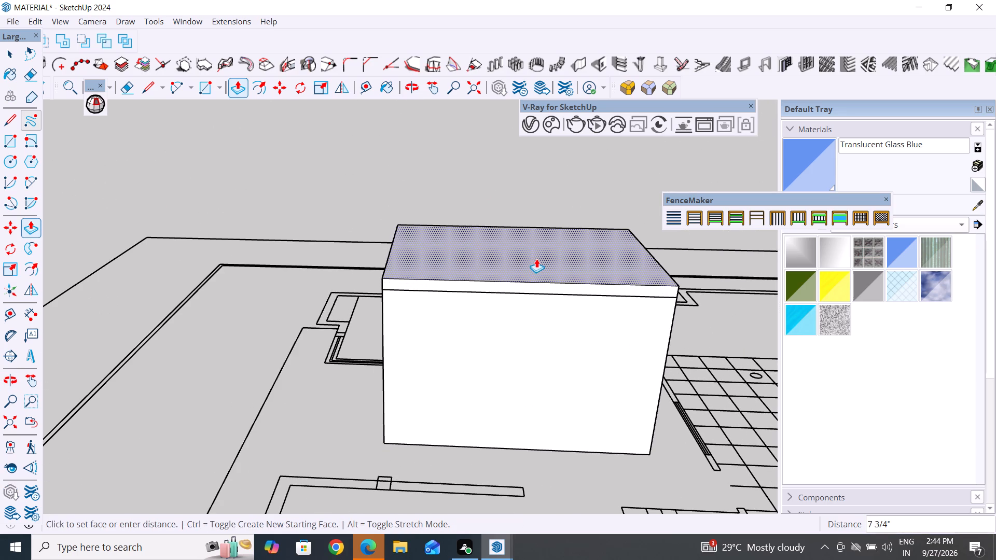
text(6")
key(Return)
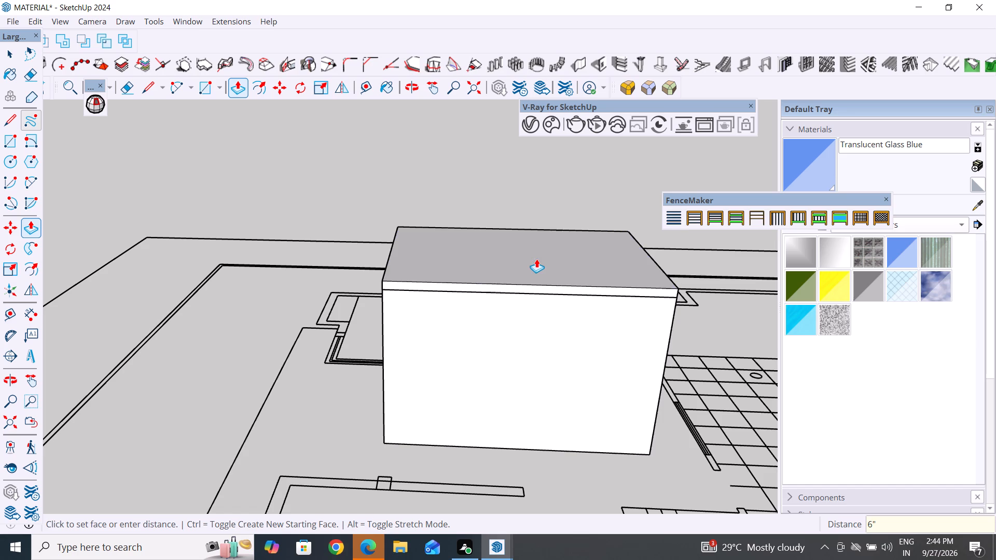
Push one side face of the roof slab outward past the wall and repeat the same overhang on the other three sides.
click(547, 288)
click(547, 309)
middle_drag(606, 343, 311, 302)
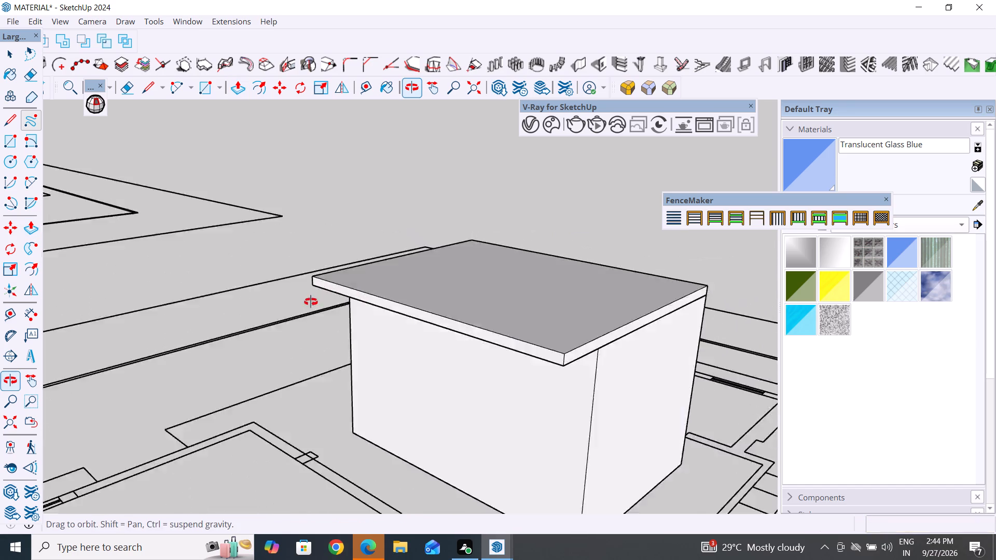
middle_drag(311, 302, 291, 307)
double_click(472, 334)
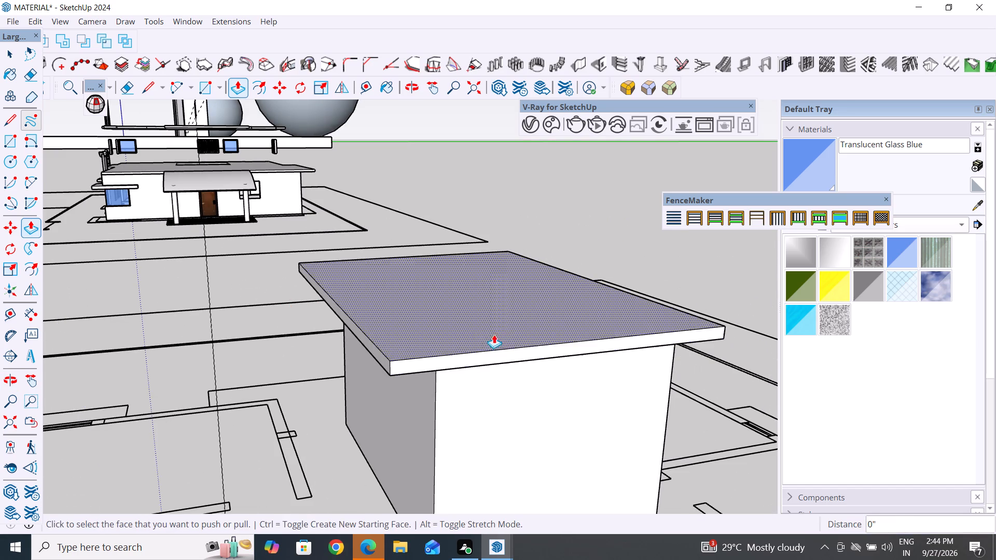
middle_drag(568, 345, 239, 335)
scroll(542, 346, up, 1)
double_click(452, 357)
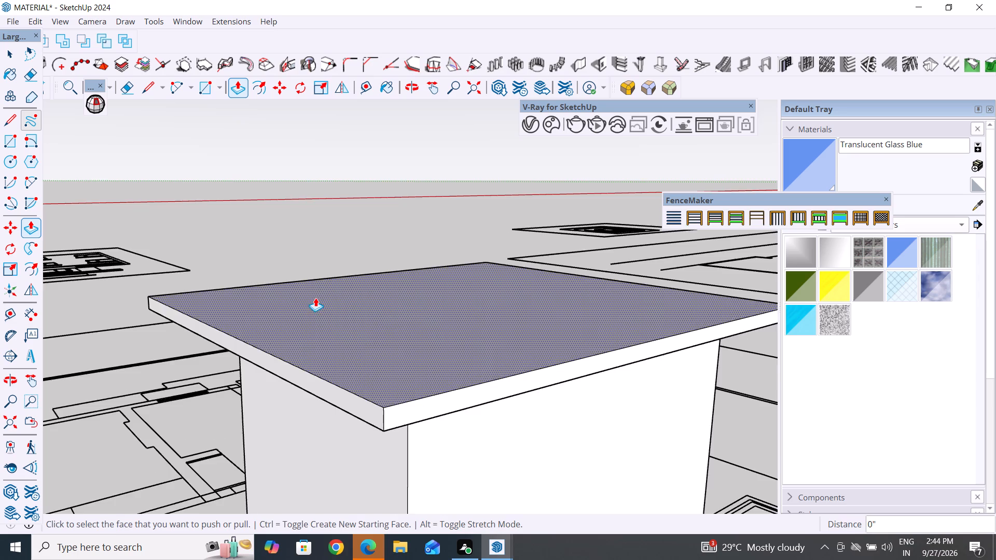
scroll(315, 298, down, 7)
middle_drag(447, 320, 40, 345)
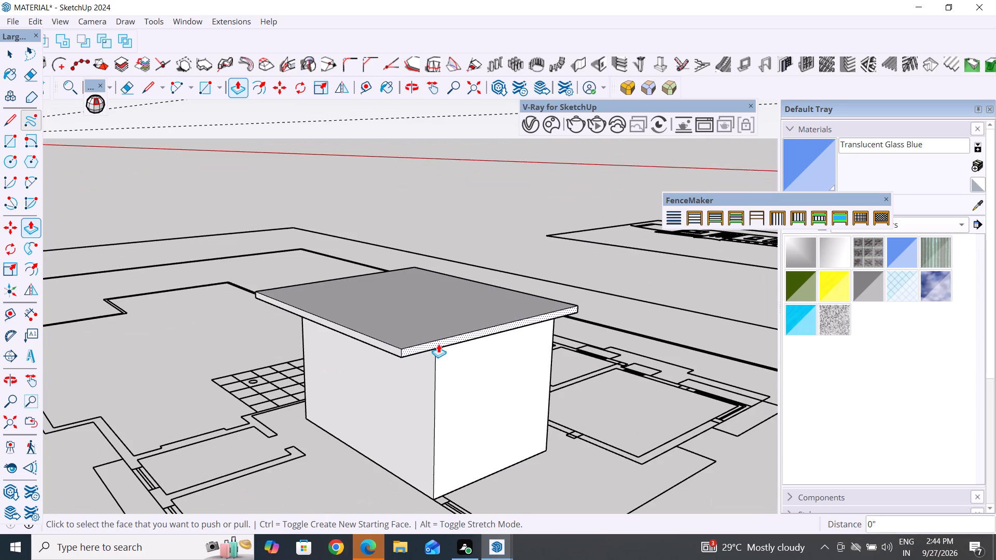
double_click(438, 344)
middle_drag(573, 317, 141, 349)
middle_drag(458, 334, 349, 306)
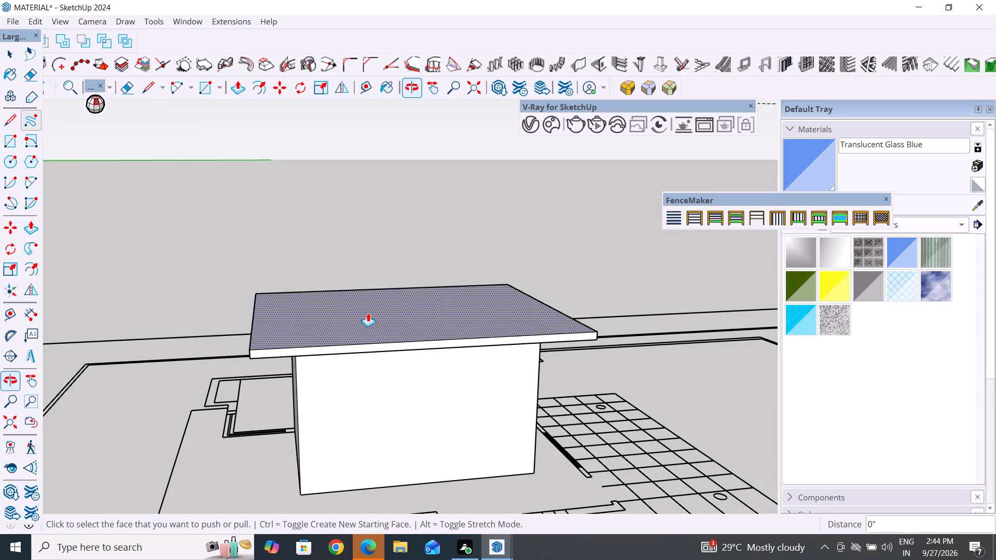
Copy the three-panel gridded window floating beside the house to the base of the staircase room's long wall facing the plan's rooms.
click(0, 47)
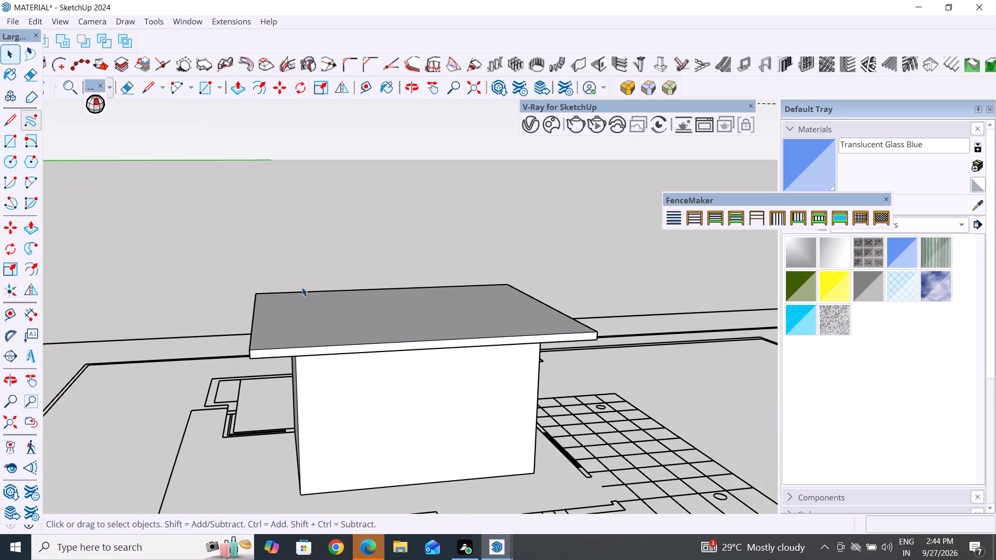
middle_drag(377, 338, 373, 376)
scroll(376, 317, down, 6)
middle_drag(448, 361, 389, 373)
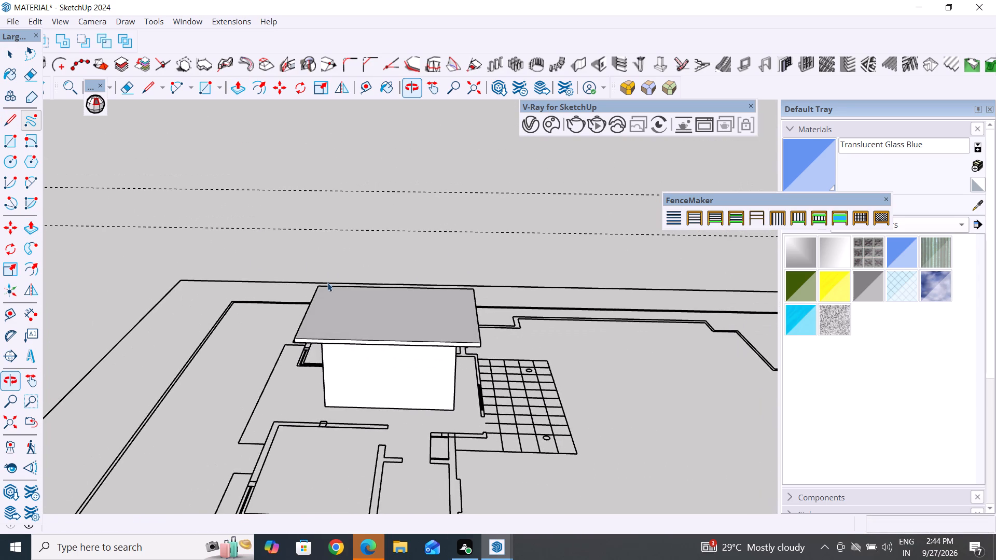
middle_drag(370, 351, 289, 305)
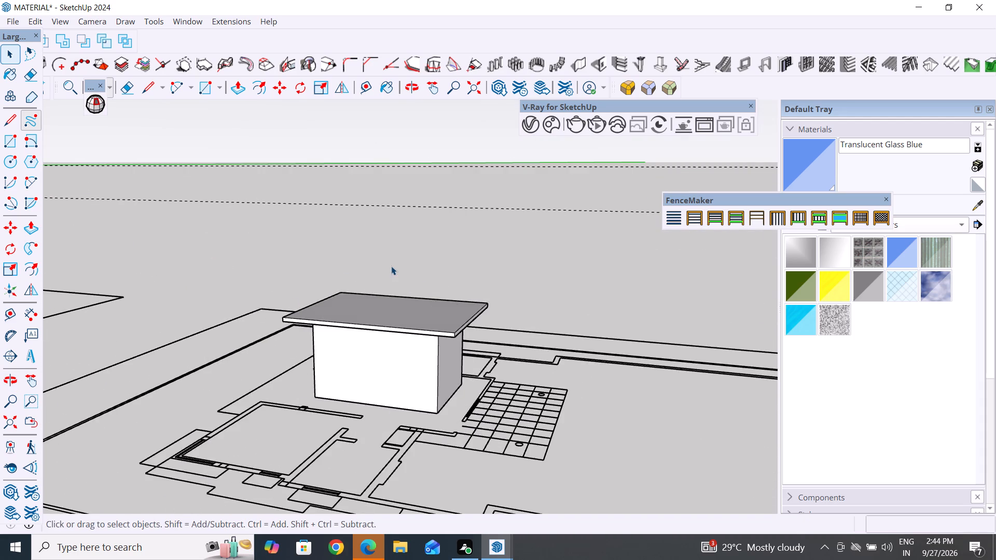
scroll(391, 266, down, 13)
scroll(181, 269, up, 7)
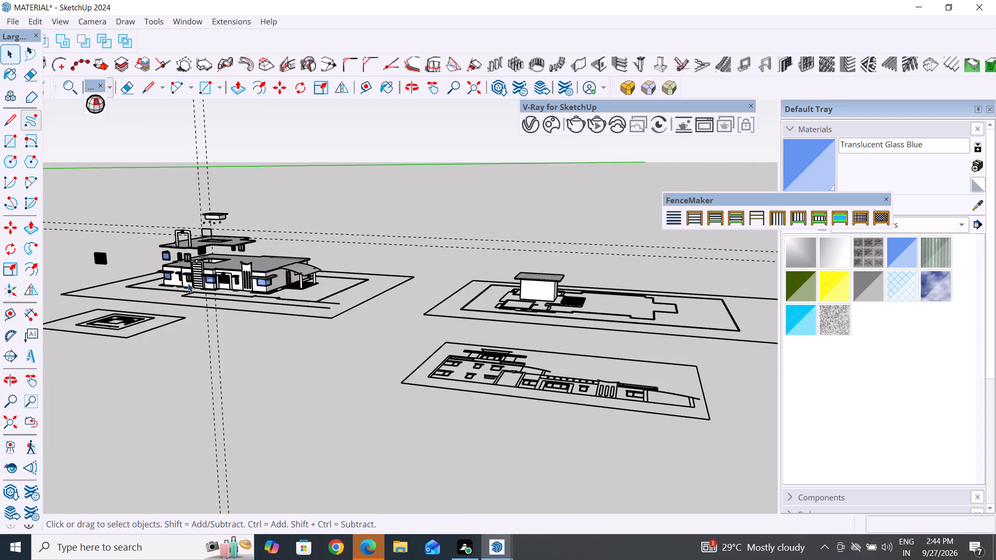
scroll(188, 283, up, 9)
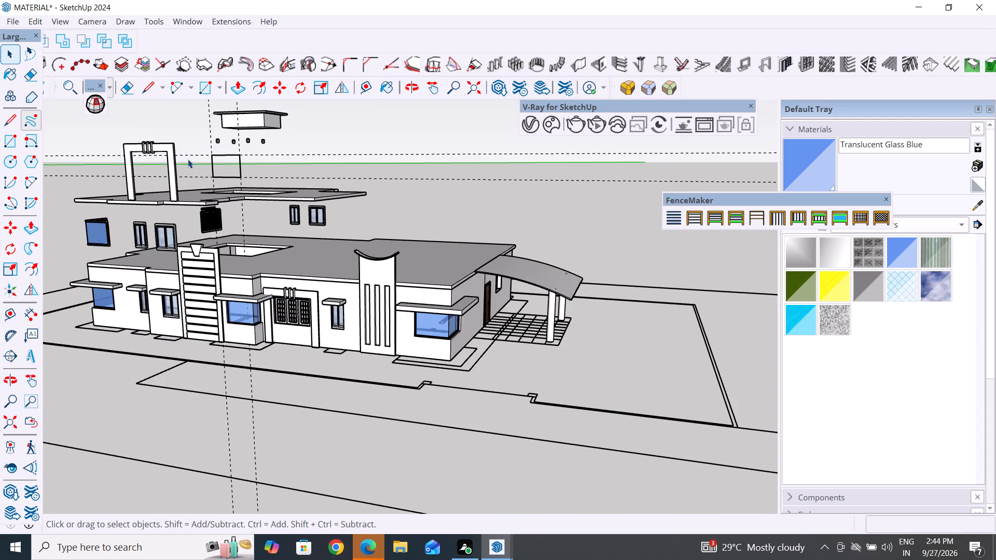
scroll(350, 200, down, 4)
click(134, 232)
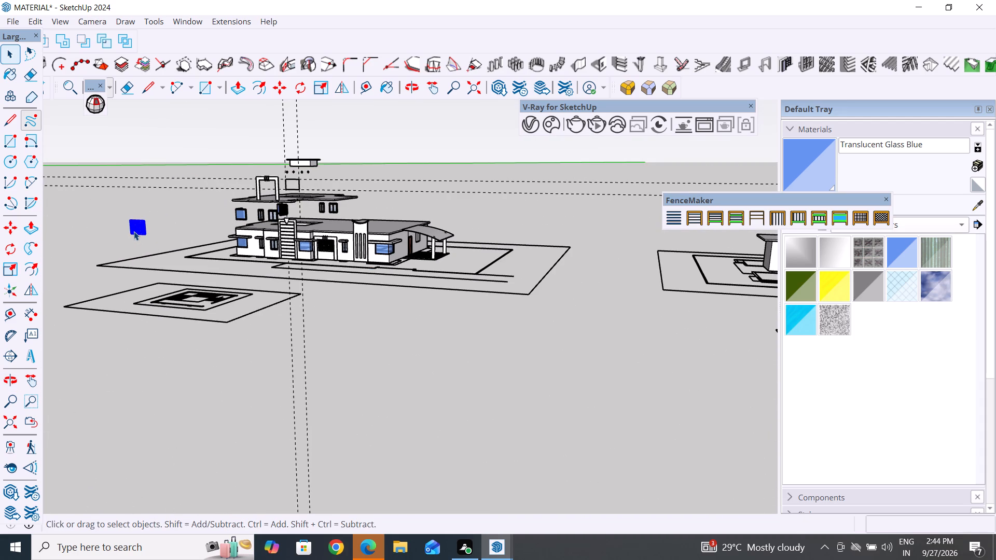
key(m)
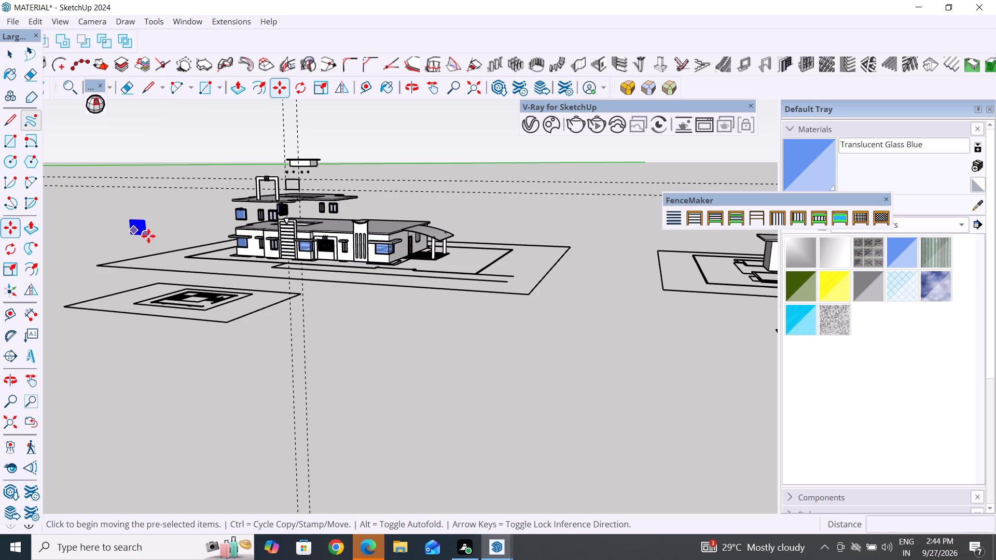
click(146, 233)
scroll(141, 211, down, 7)
scroll(229, 193, down, 6)
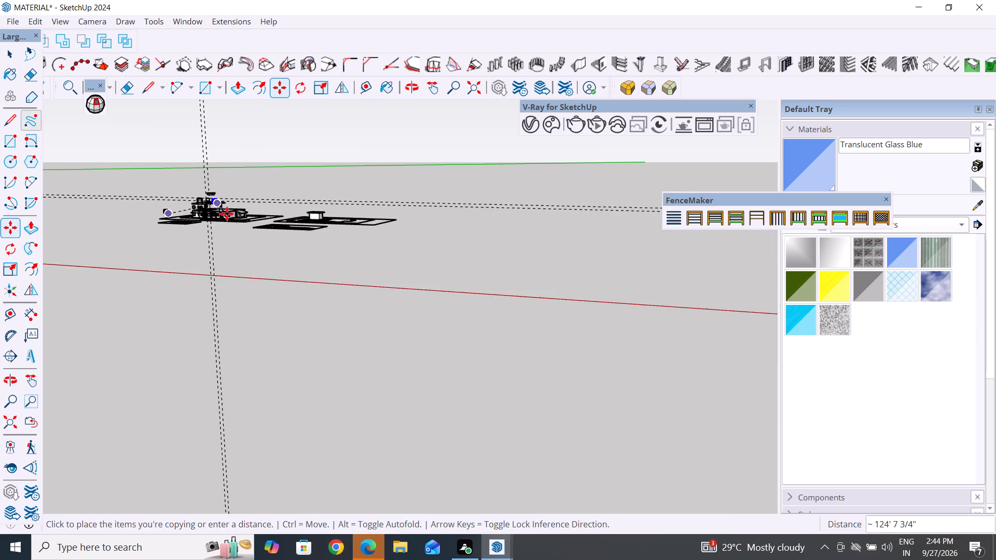
scroll(239, 209, up, 10)
scroll(295, 216, up, 18)
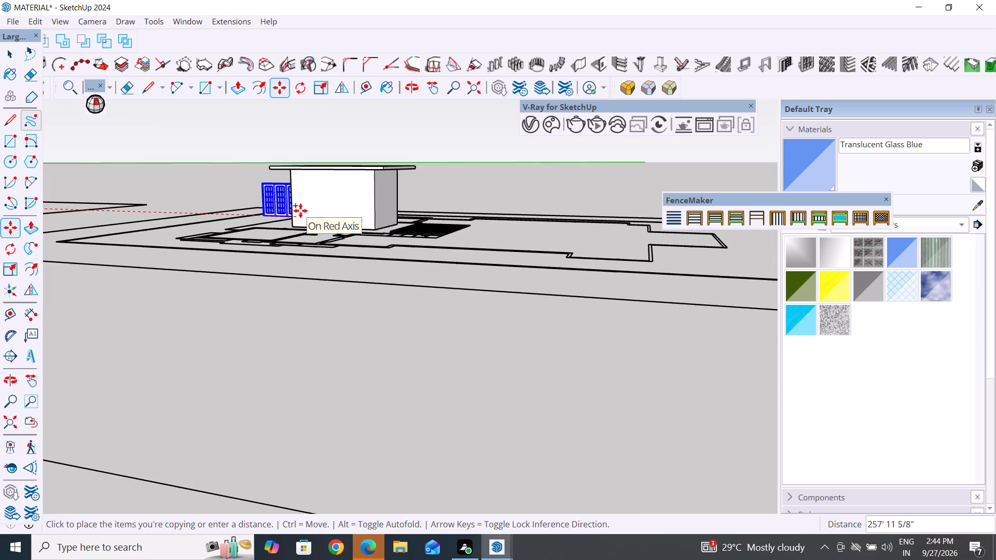
scroll(330, 207, up, 5)
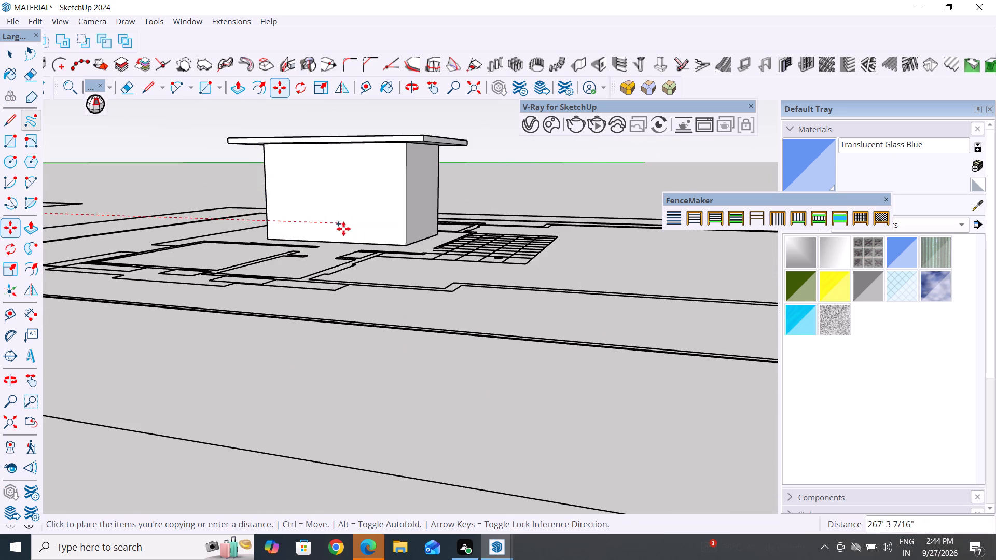
middle_drag(330, 256, 179, 332)
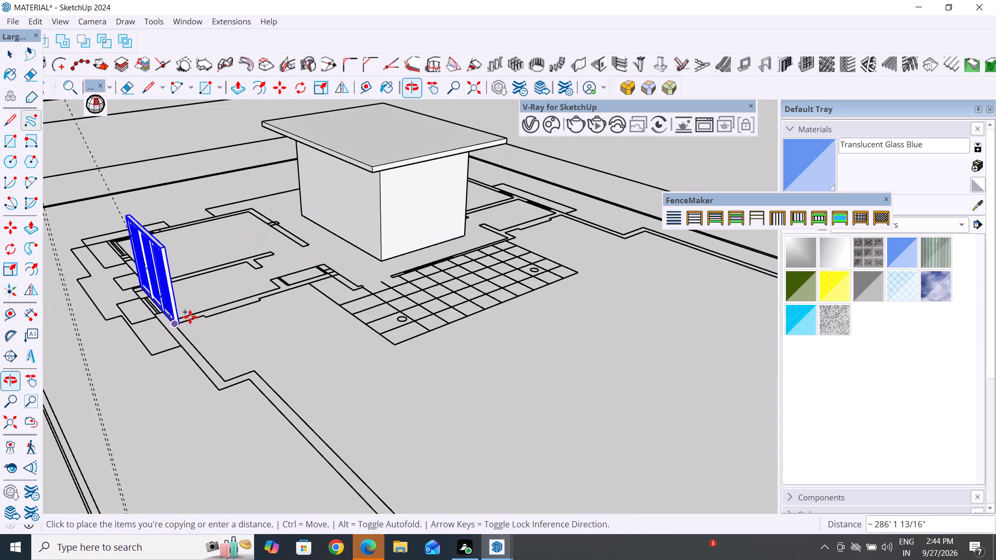
click(335, 241)
Move the copied window by its lower back corner onto the wall's base edge so it sits against the wall face.
middle_drag(294, 257, 828, 234)
scroll(705, 263, up, 1)
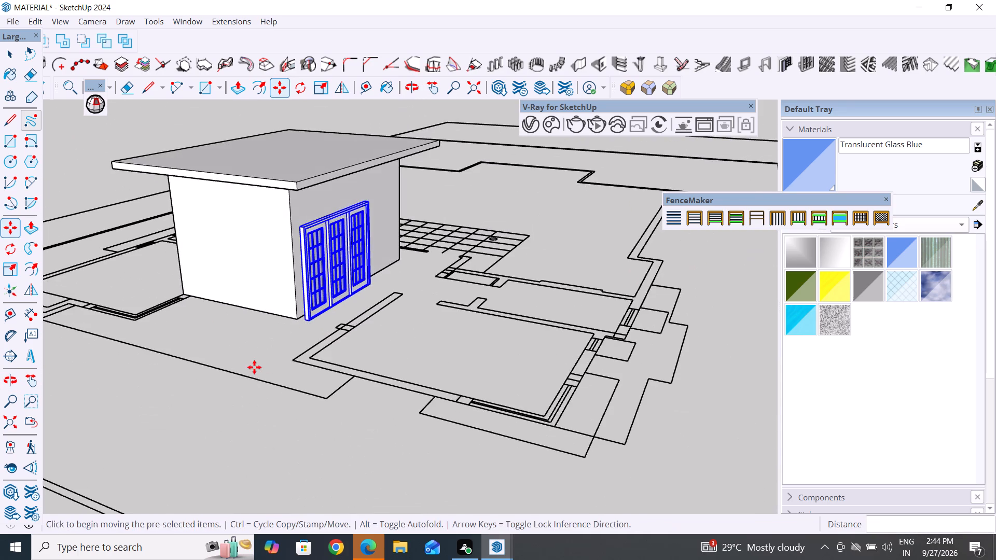
middle_drag(258, 364, 297, 339)
scroll(330, 308, up, 10)
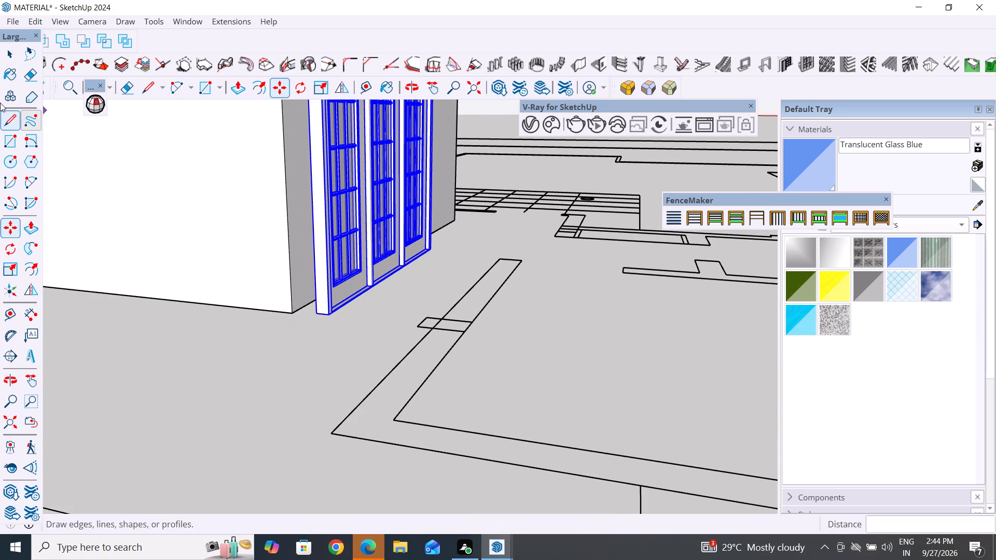
click(2, 59)
click(195, 339)
scroll(319, 332, up, 4)
click(334, 302)
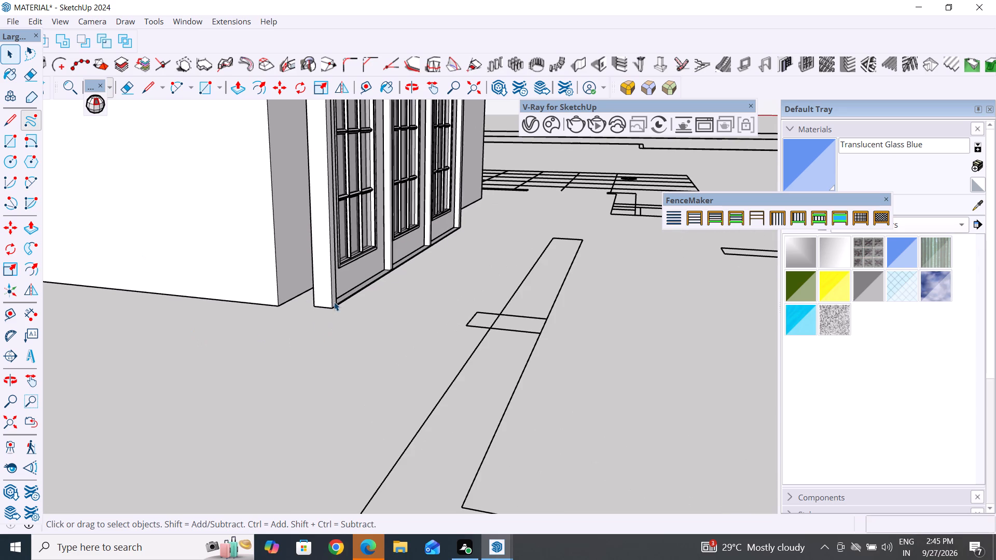
key(m)
click(314, 310)
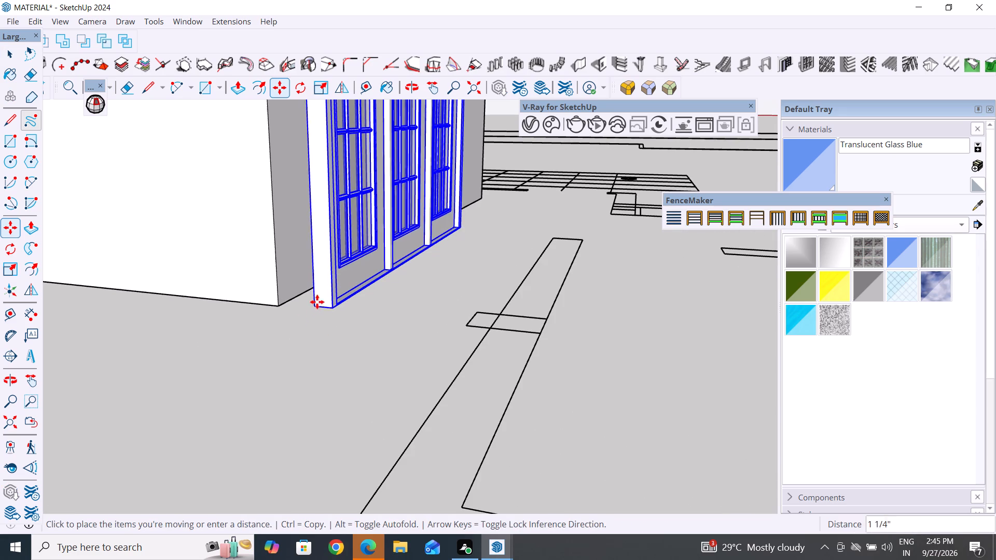
scroll(334, 255, up, 6)
click(329, 299)
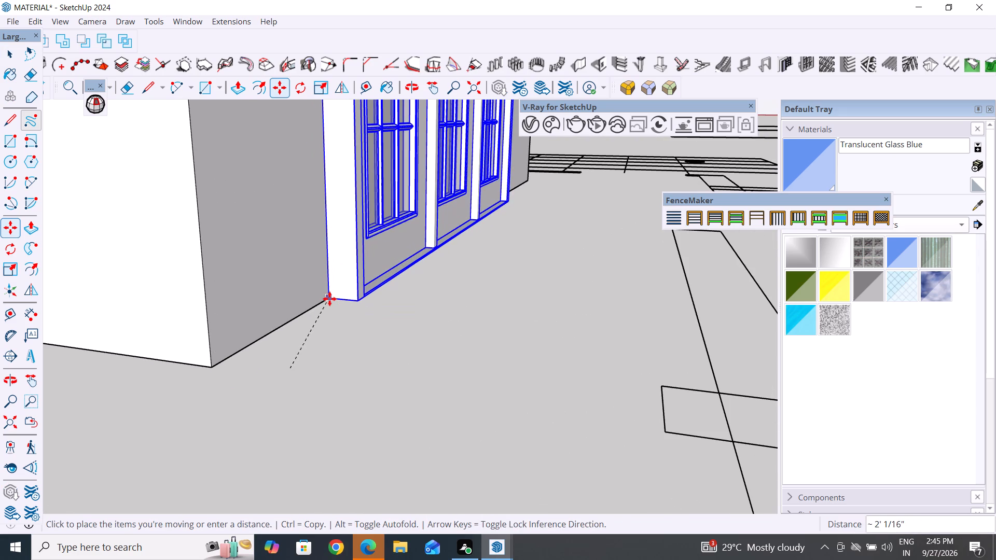
Move the window by its lower back corner up and slightly along the wall face, raising it off the floor line.
scroll(224, 316, down, 14)
middle_drag(393, 291, 14, 331)
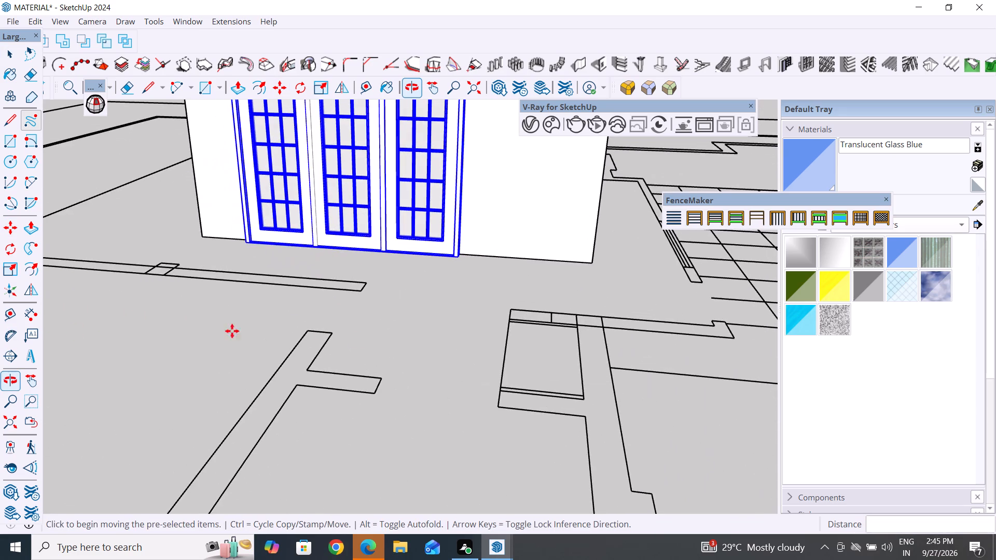
scroll(358, 340, down, 6)
scroll(447, 288, down, 5)
middle_drag(460, 298, 345, 229)
scroll(446, 258, up, 5)
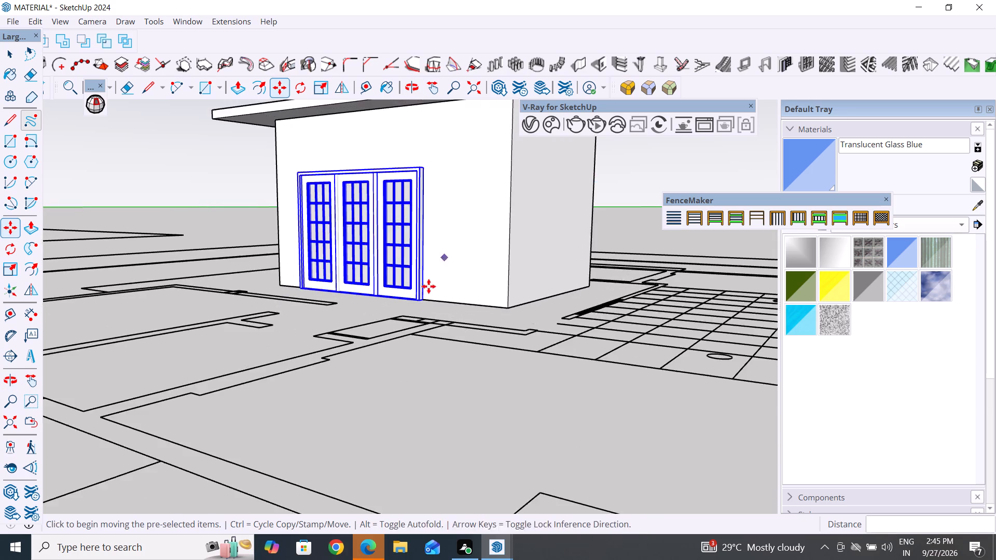
scroll(425, 289, up, 6)
middle_drag(436, 310, 344, 328)
click(368, 318)
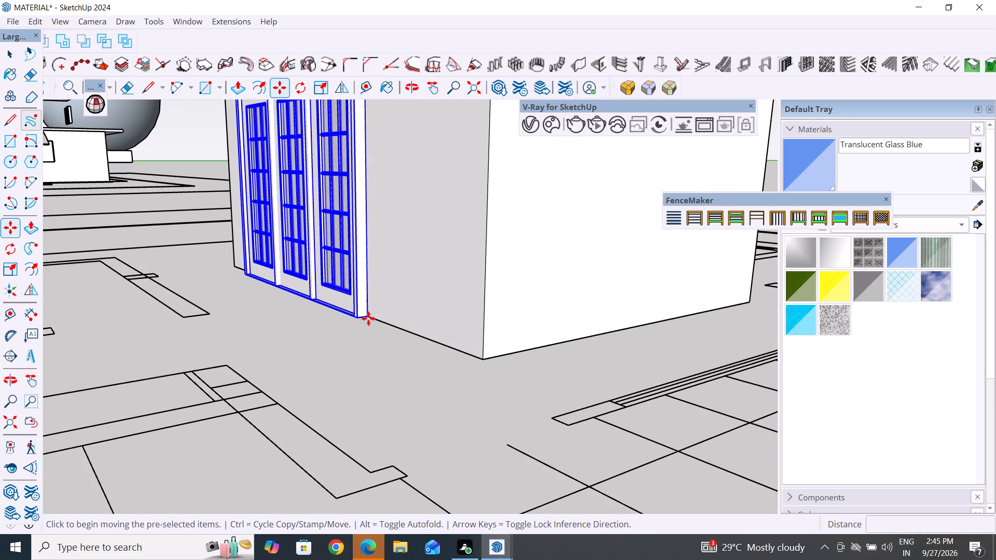
click(405, 242)
scroll(375, 261, down, 6)
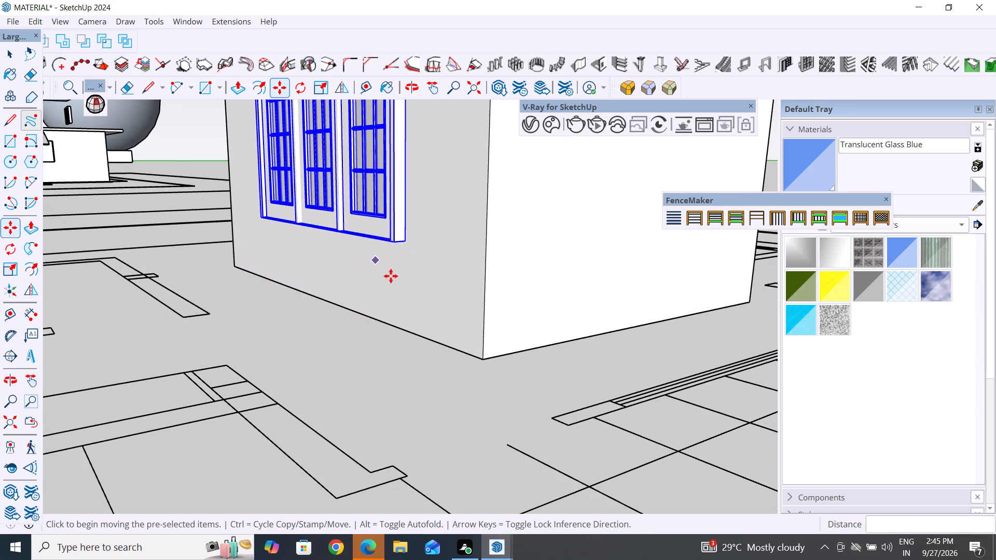
Examine the window's raised placement on the staircase room's wall from a distance, together with the house.
scroll(391, 276, down, 7)
middle_drag(353, 307, 439, 301)
scroll(214, 235, down, 7)
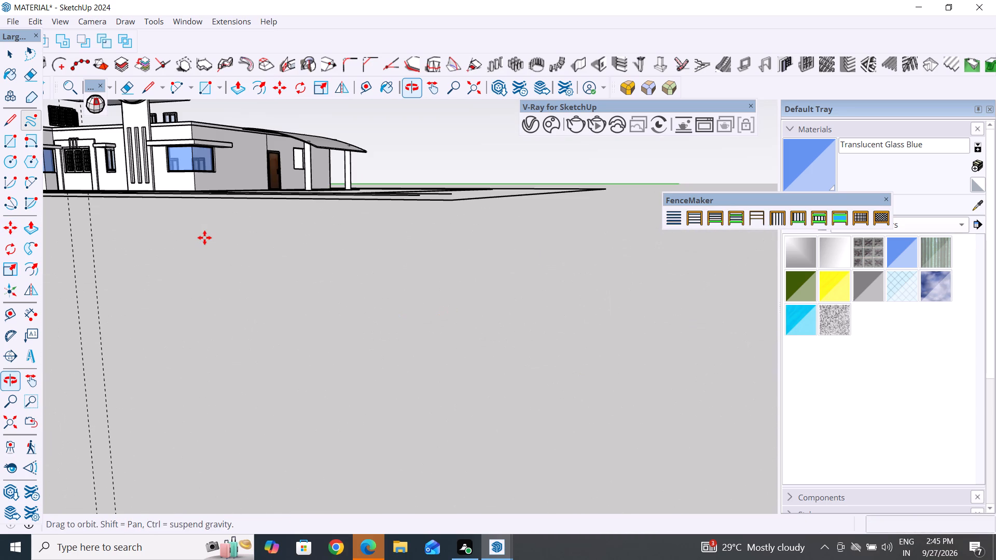
scroll(204, 237, down, 4)
scroll(276, 239, down, 6)
scroll(379, 269, down, 3)
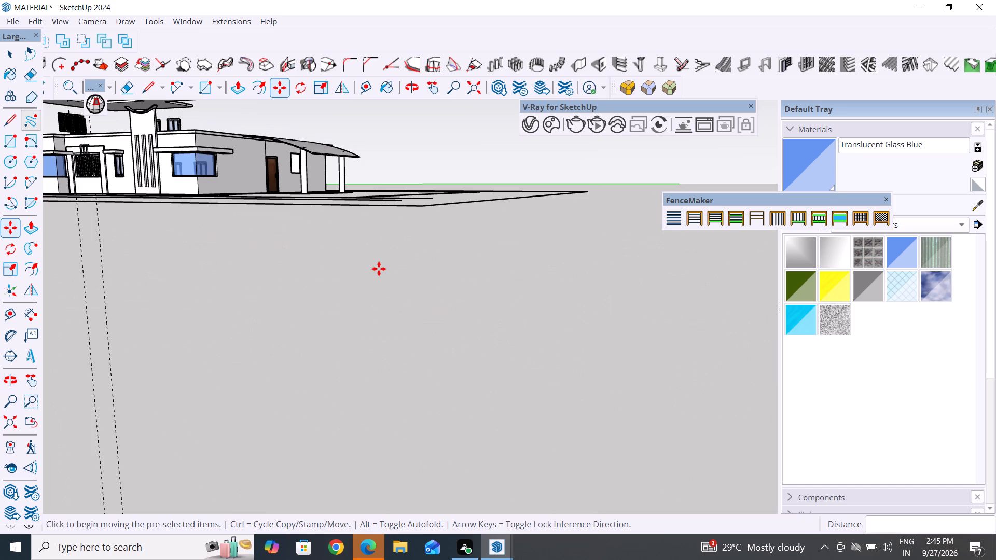
scroll(379, 269, down, 4)
scroll(281, 332, down, 13)
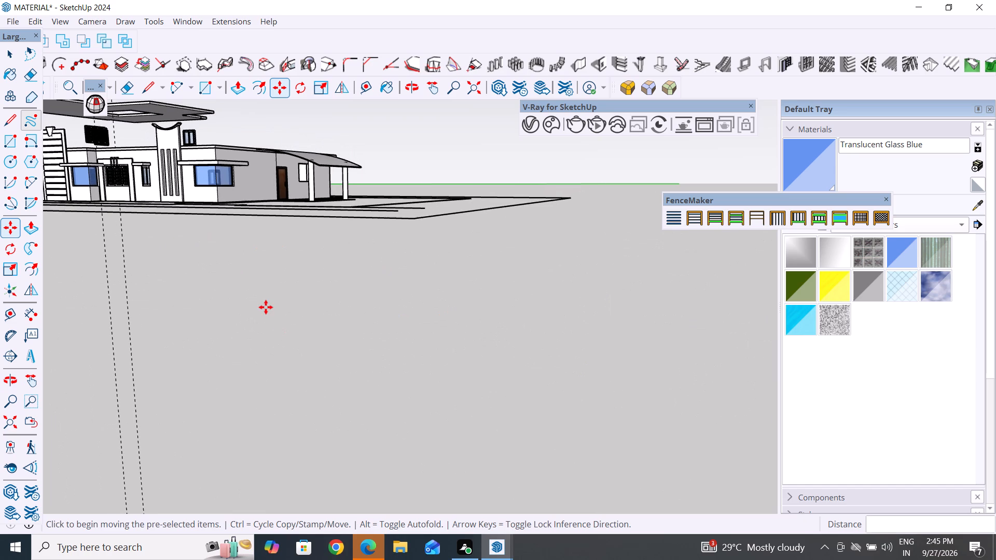
scroll(266, 307, down, 19)
scroll(192, 323, down, 3)
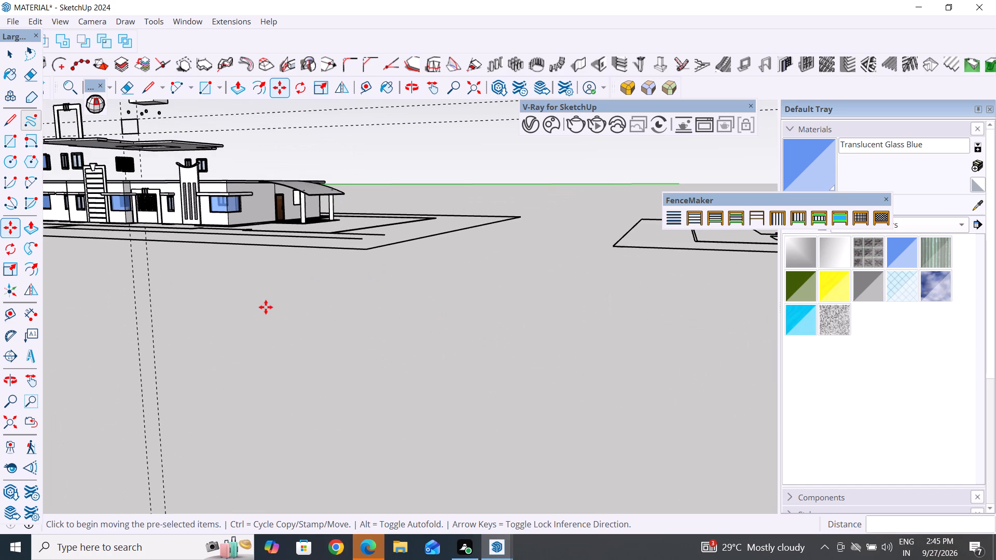
scroll(266, 307, down, 2)
scroll(178, 326, down, 4)
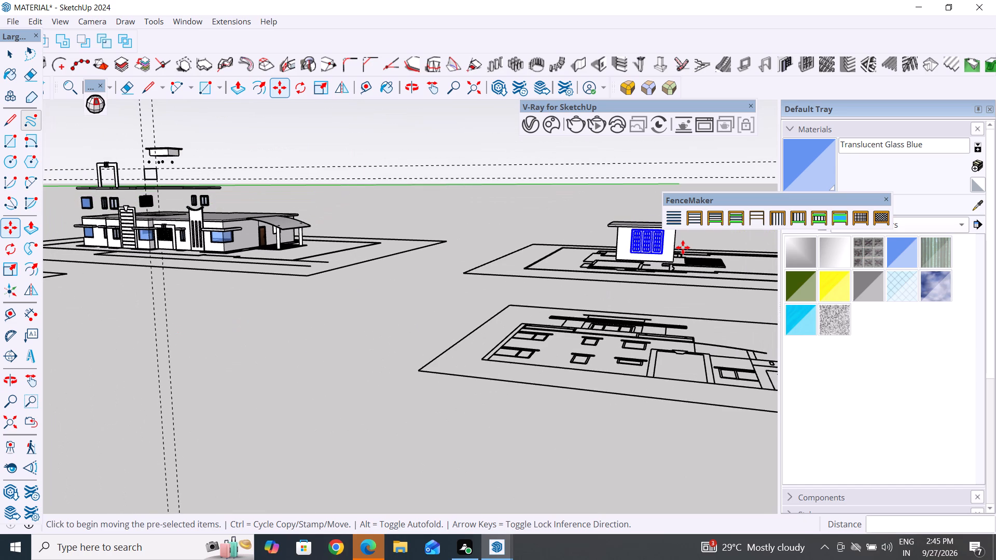
scroll(683, 236, up, 5)
scroll(640, 230, up, 2)
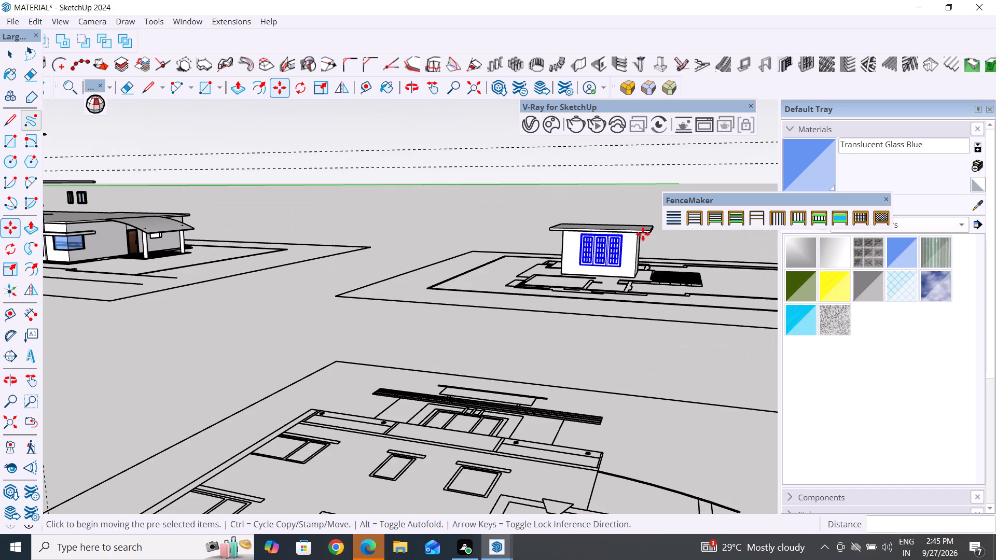
scroll(643, 234, up, 7)
scroll(633, 219, down, 2)
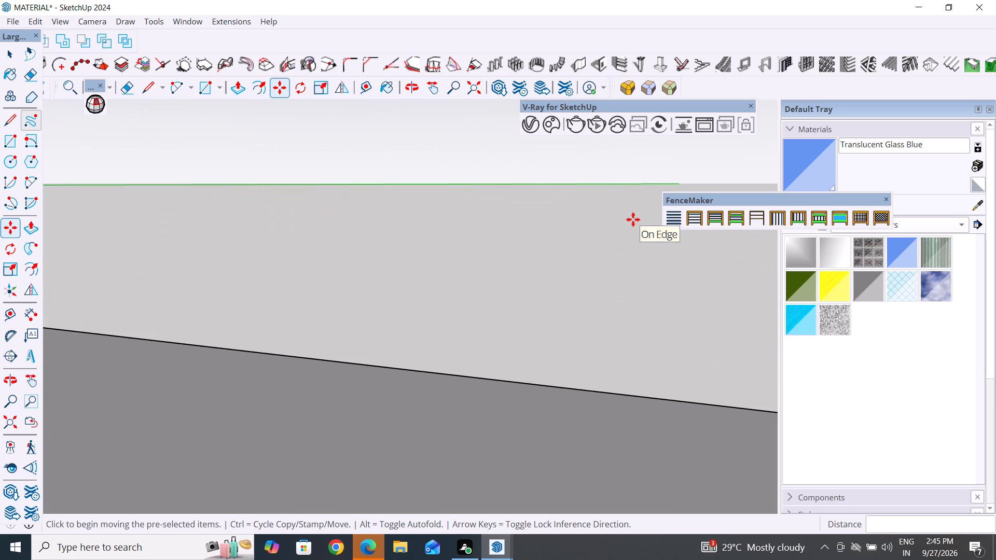
scroll(633, 219, down, 2)
scroll(563, 308, down, 3)
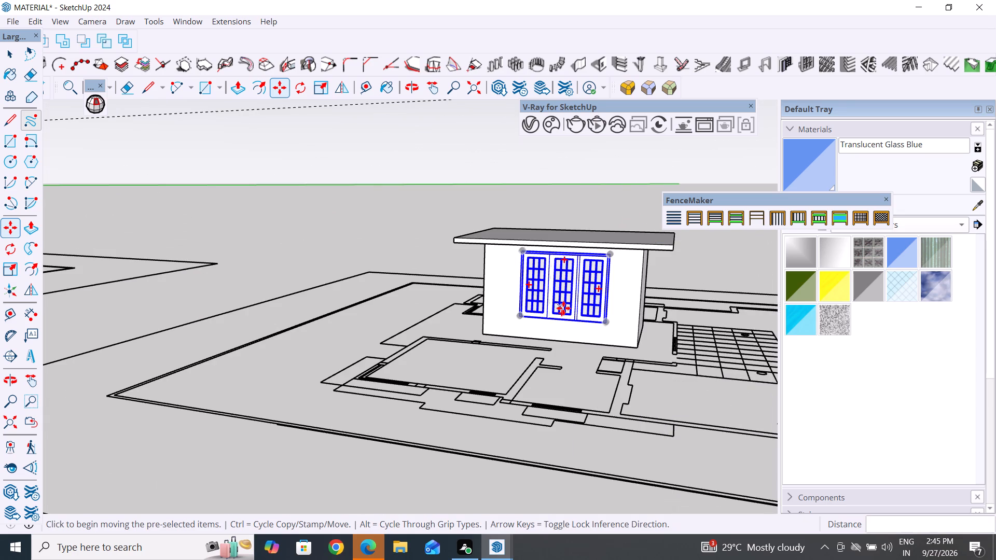
scroll(563, 308, down, 5)
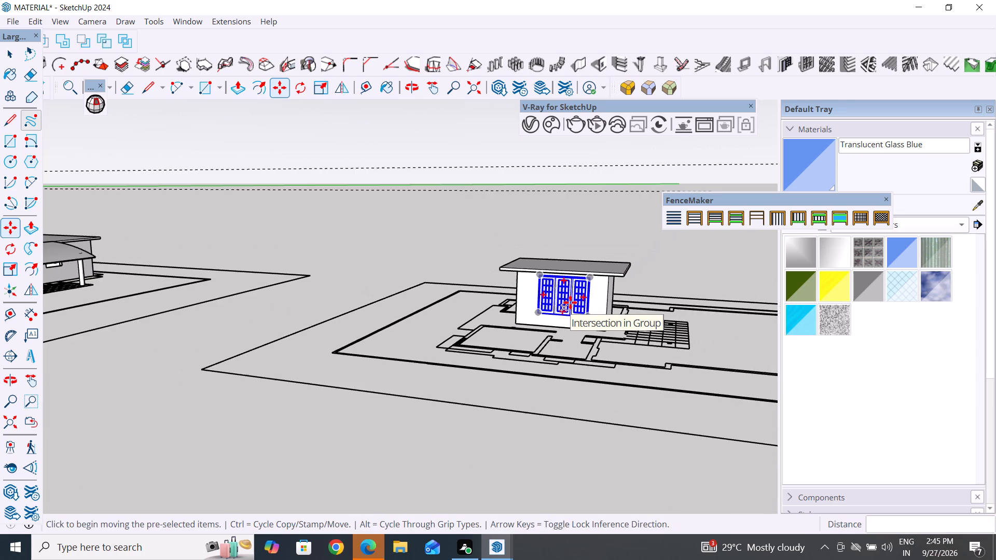
scroll(570, 302, down, 5)
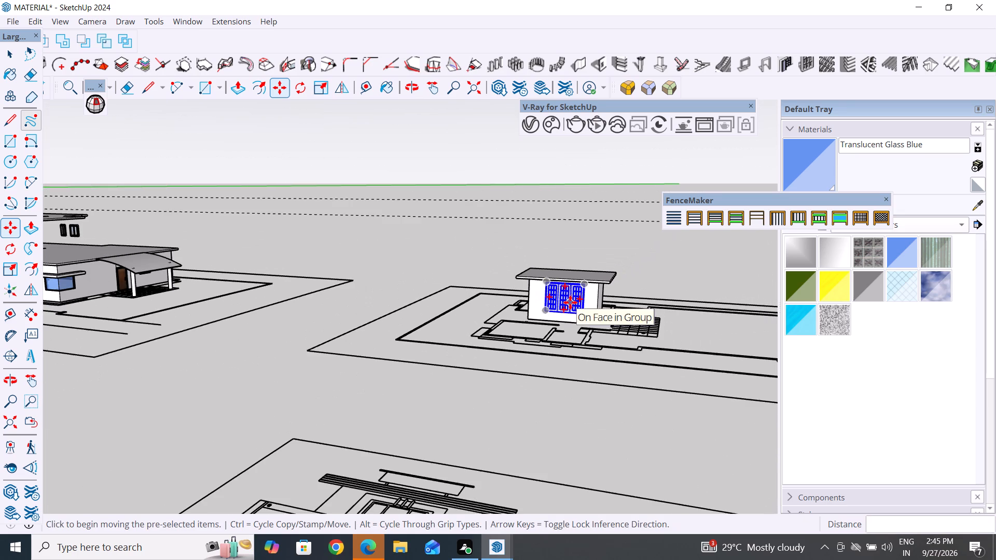
scroll(573, 299, down, 4)
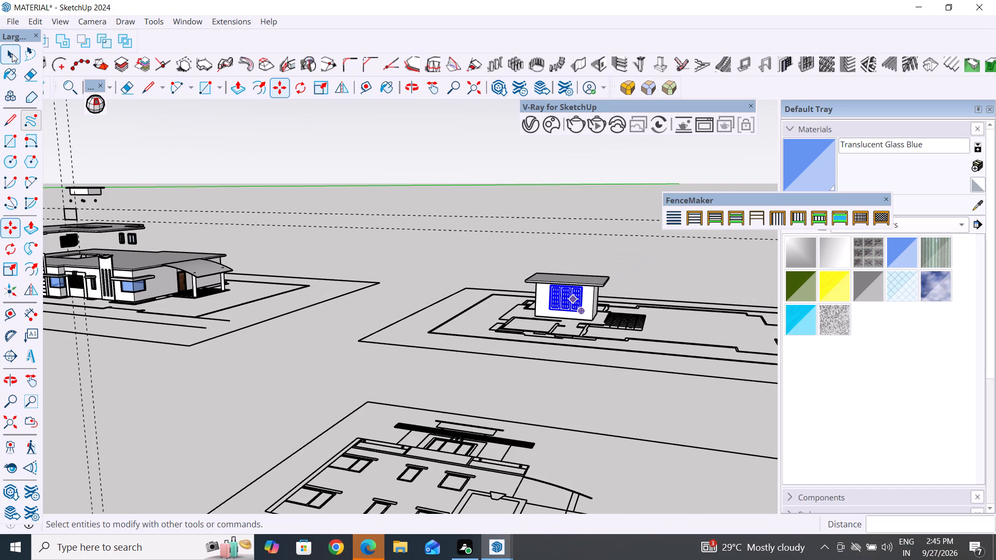
Deselect the window and delete all the dashed guide lines from the model.
click(12, 53)
click(273, 131)
scroll(54, 219, up, 7)
scroll(430, 208, down, 2)
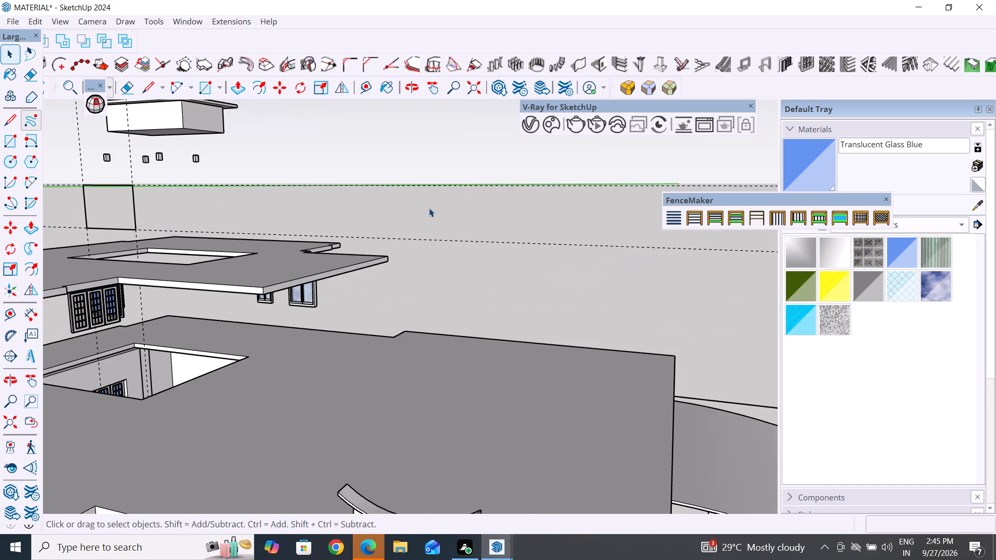
scroll(429, 208, down, 1)
scroll(361, 216, up, 4)
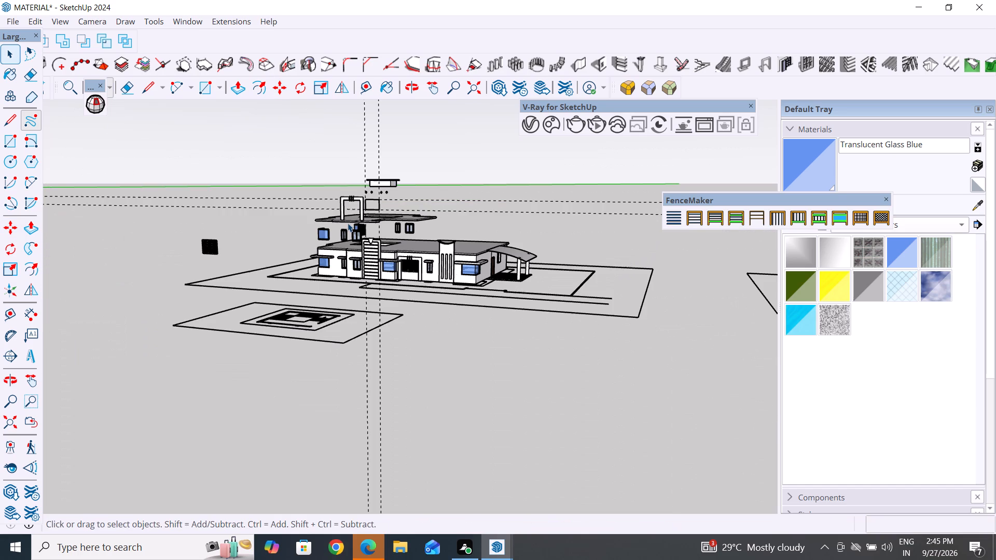
click(34, 22)
click(65, 151)
Move the portal frame with three short vertical bars from the house's rooftop to the floor plan beside the staircase room.
scroll(340, 203, up, 3)
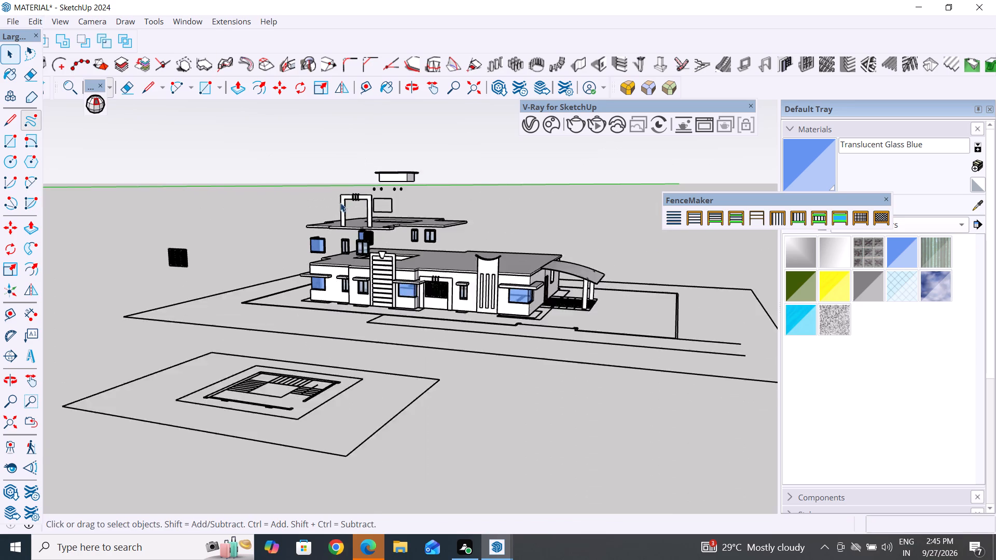
scroll(340, 203, up, 2)
click(347, 209)
key(m)
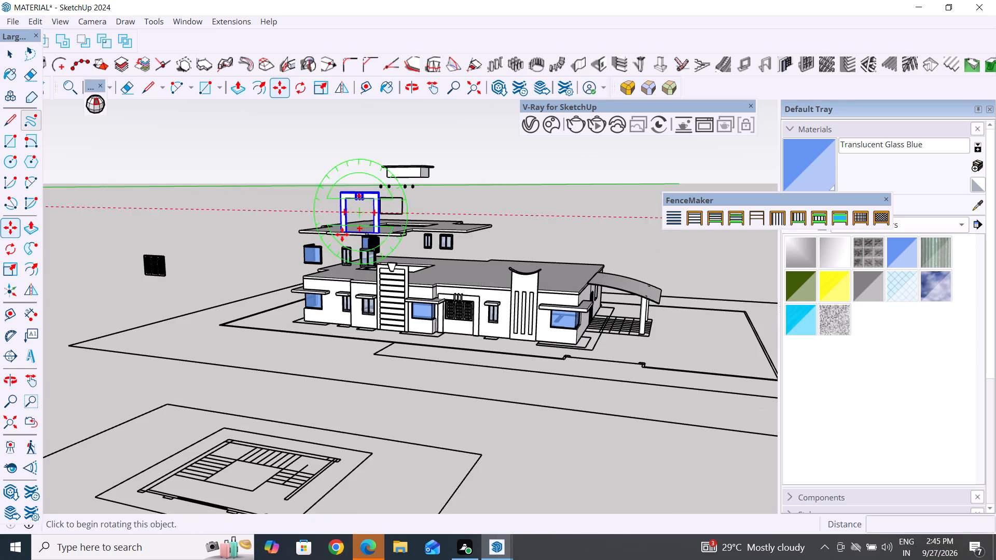
scroll(341, 236, up, 11)
scroll(344, 237, down, 3)
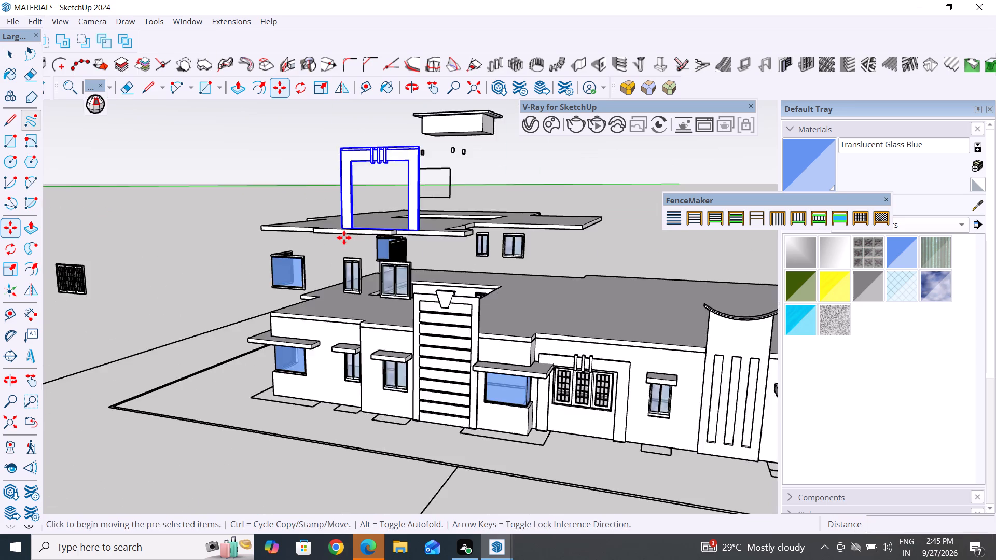
scroll(344, 237, down, 1)
click(344, 231)
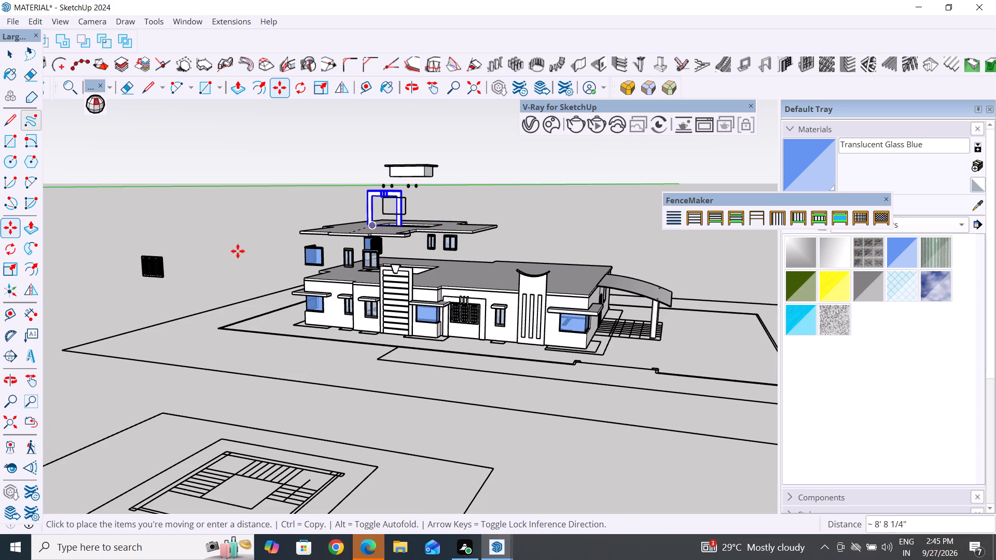
scroll(227, 253, down, 12)
scroll(556, 300, up, 10)
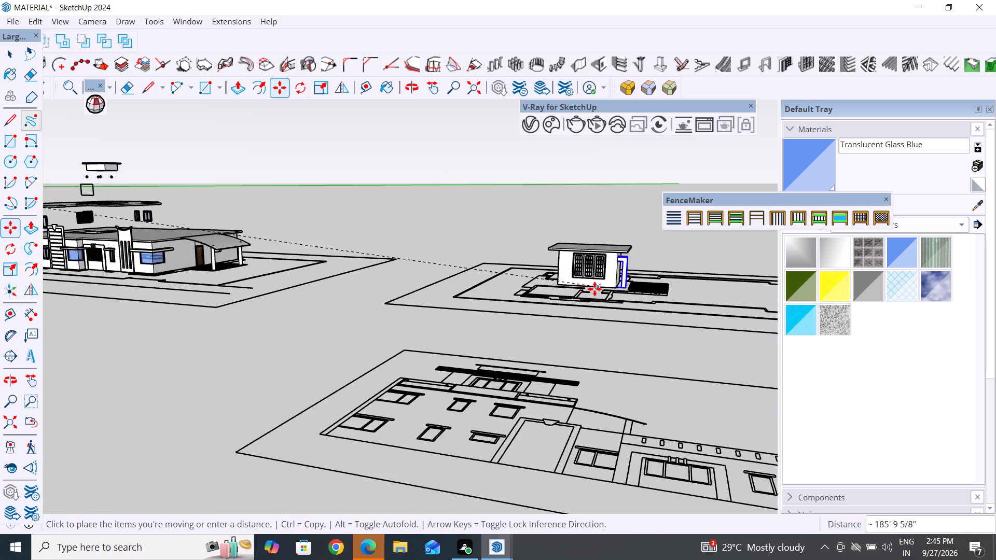
scroll(594, 289, up, 2)
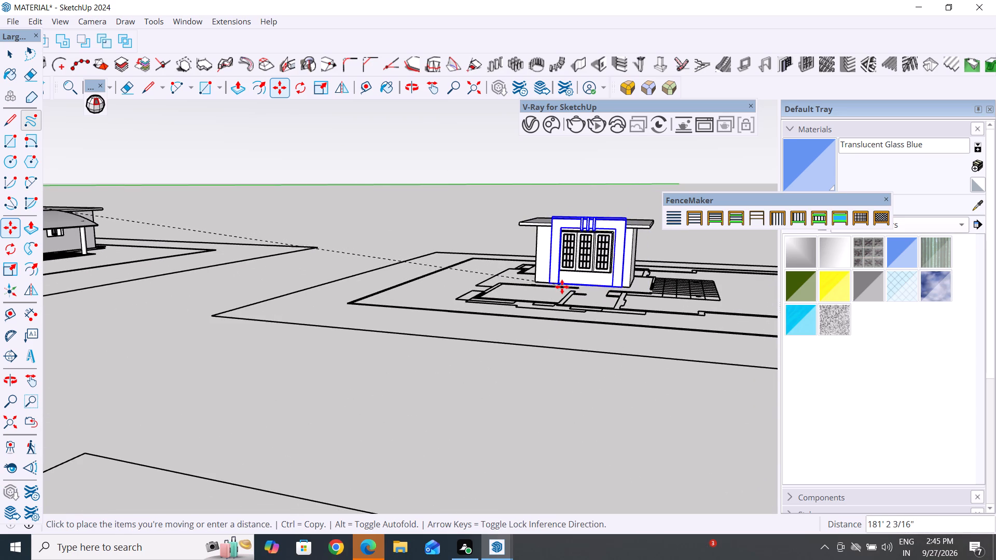
click(562, 287)
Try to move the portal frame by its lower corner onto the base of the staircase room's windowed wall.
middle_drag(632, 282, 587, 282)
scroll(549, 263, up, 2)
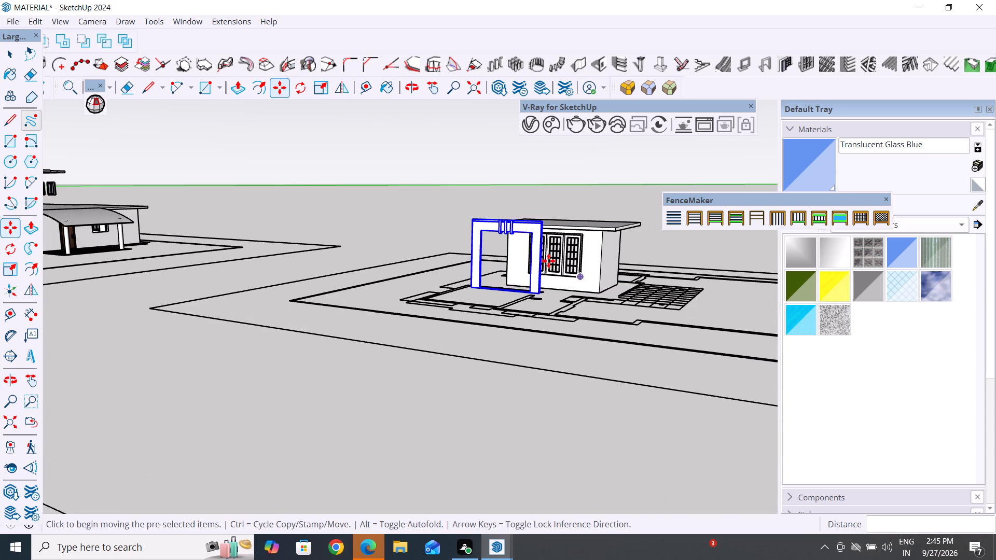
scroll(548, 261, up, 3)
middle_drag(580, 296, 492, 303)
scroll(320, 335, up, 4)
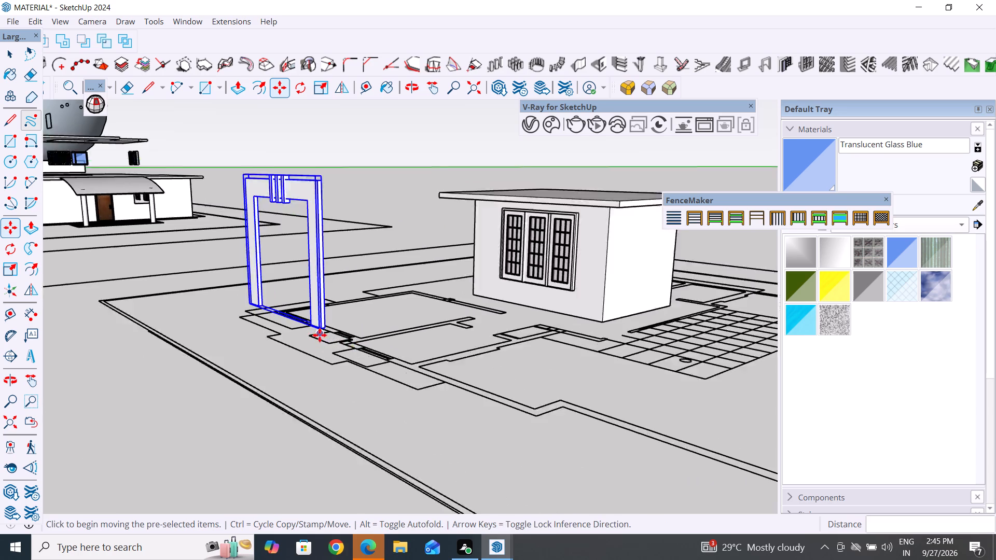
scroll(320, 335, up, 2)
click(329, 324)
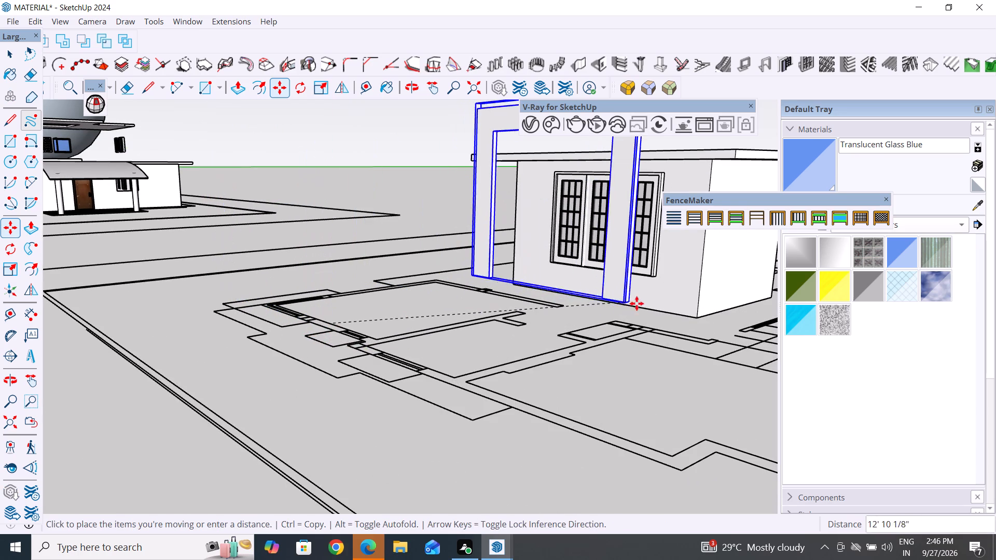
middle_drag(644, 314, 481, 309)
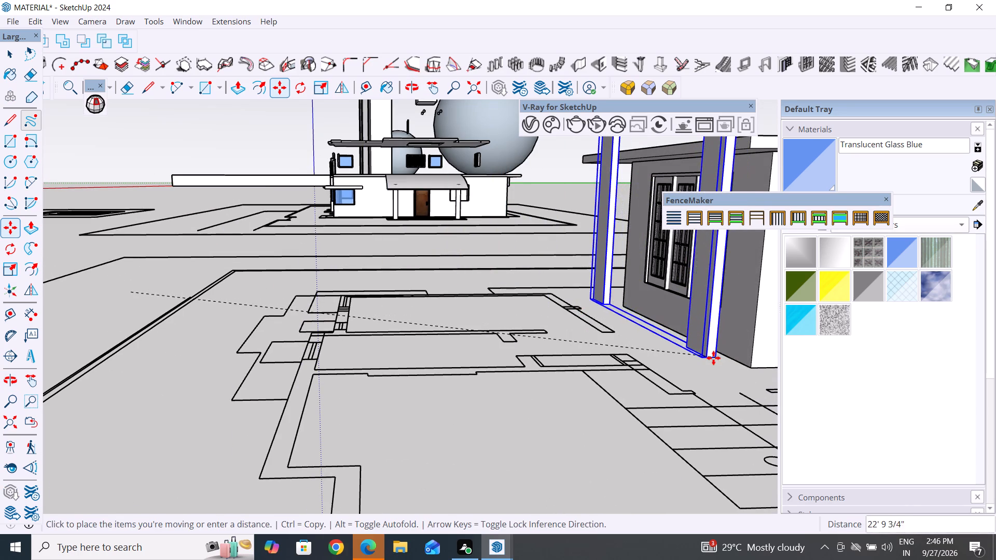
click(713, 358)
Move the portal frame by its lower back corner about 19' 3" onto the windowed wall's base edge, so it frames the window.
scroll(429, 270, down, 11)
scroll(421, 275, up, 5)
scroll(532, 304, up, 2)
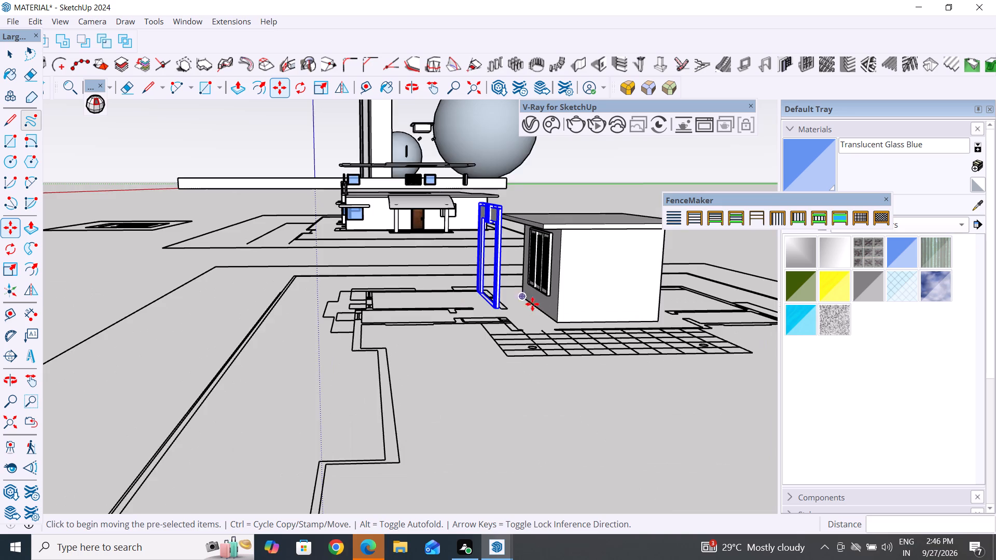
scroll(532, 304, up, 4)
middle_drag(526, 312, 547, 351)
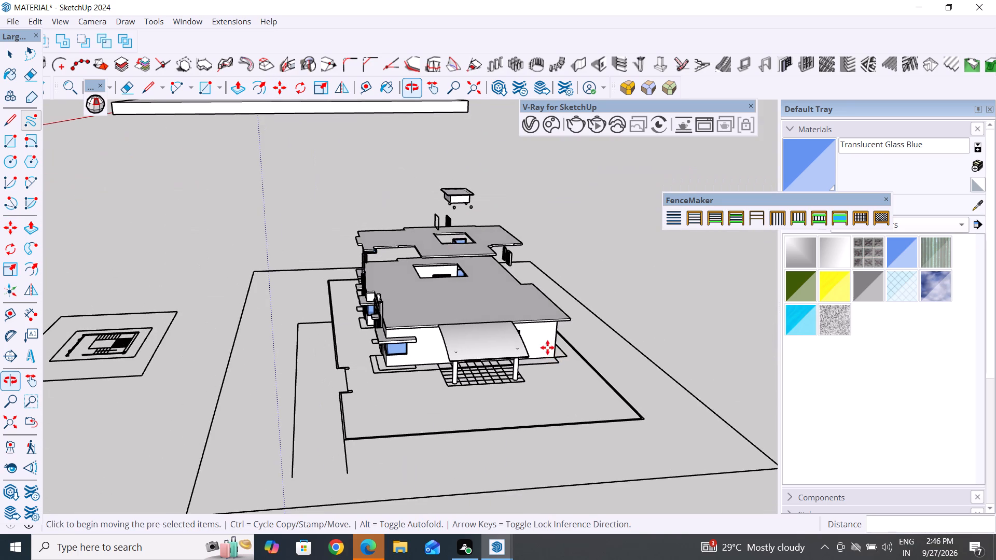
scroll(547, 347, up, 1)
scroll(349, 223, down, 12)
scroll(402, 331, up, 9)
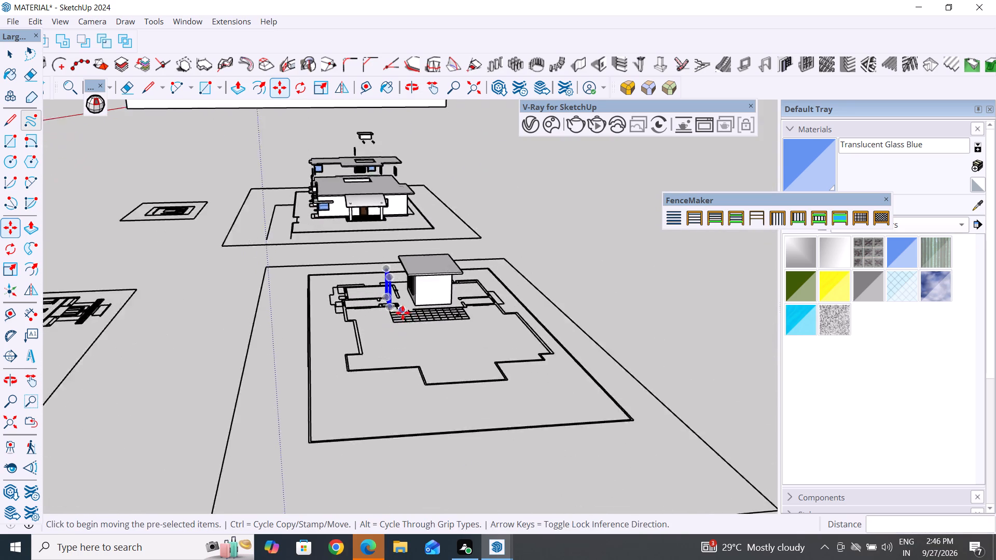
scroll(403, 313, up, 8)
middle_drag(366, 315, 619, 331)
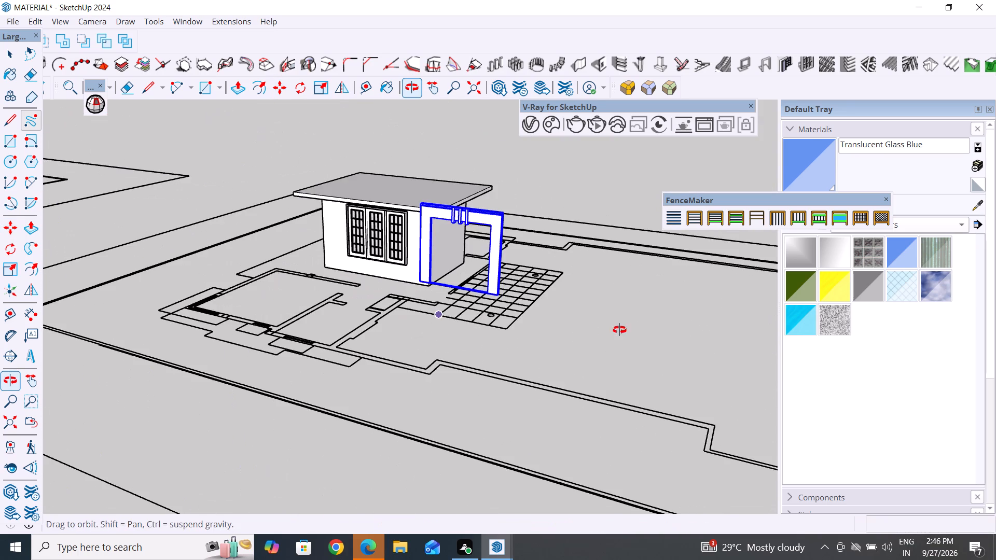
middle_drag(410, 330, 695, 344)
middle_drag(350, 291, 517, 311)
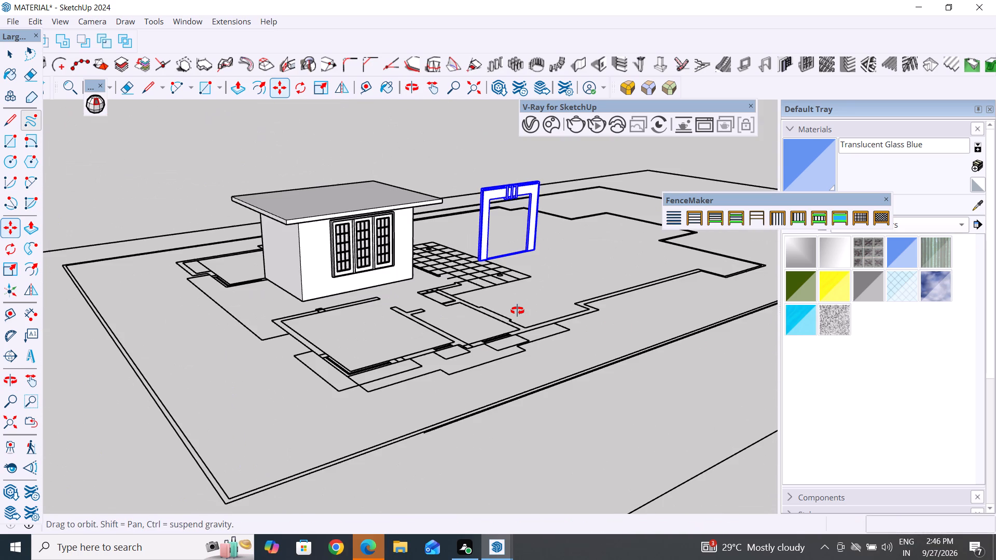
middle_drag(517, 311, 533, 310)
scroll(507, 281, up, 5)
scroll(458, 241, up, 5)
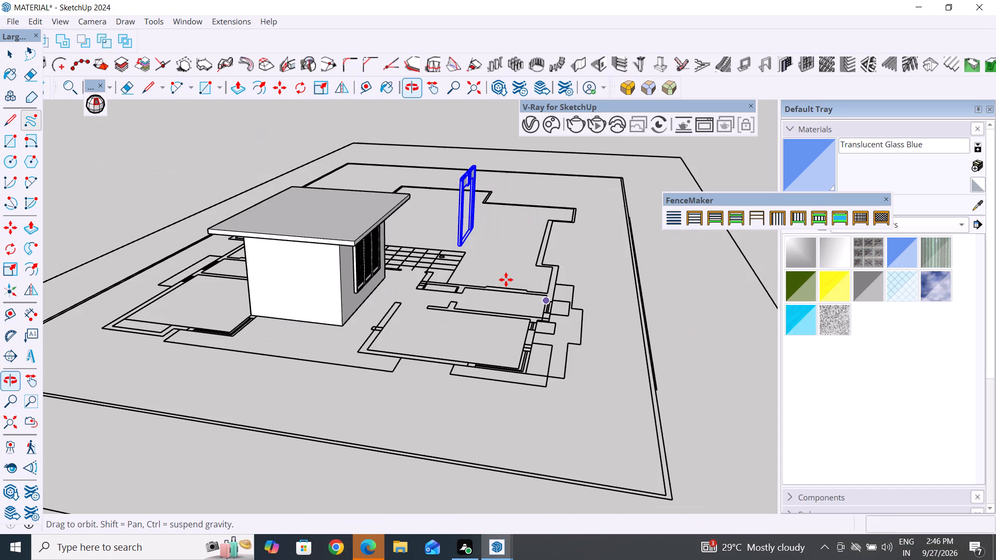
middle_drag(422, 298, 454, 244)
scroll(442, 259, up, 4)
click(446, 261)
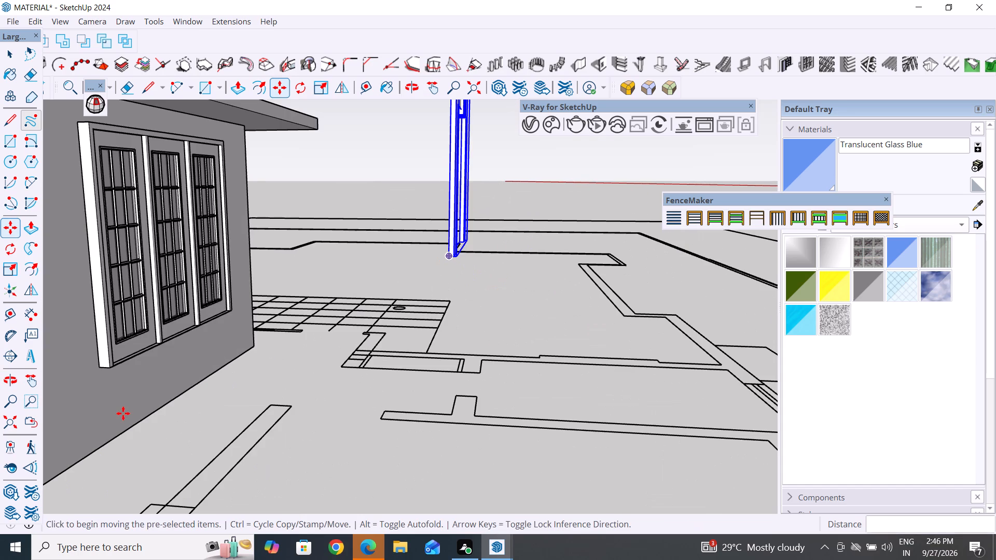
click(73, 466)
scroll(404, 386, up, 1)
middle_drag(388, 396, 200, 409)
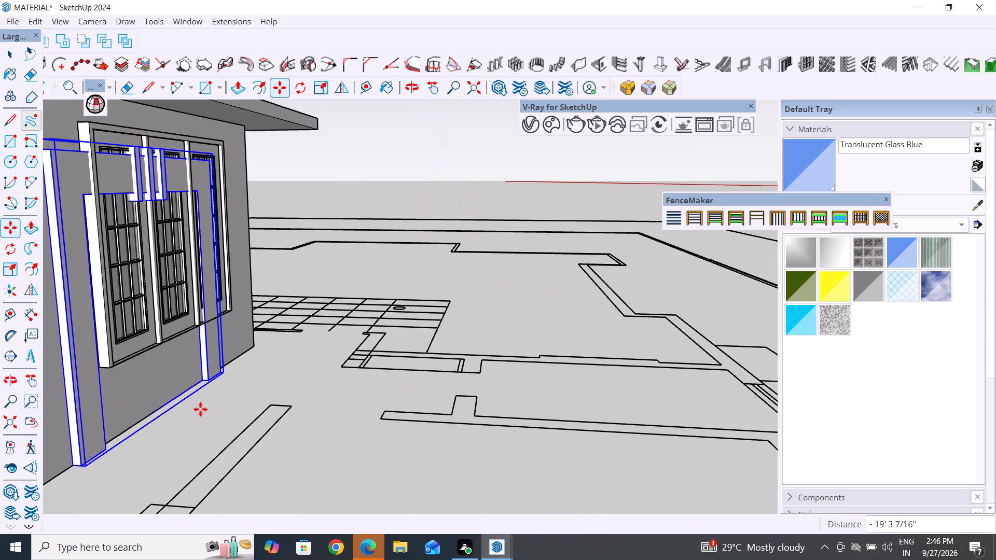
middle_drag(200, 409, 185, 418)
scroll(373, 349, down, 5)
middle_drag(436, 341, 361, 351)
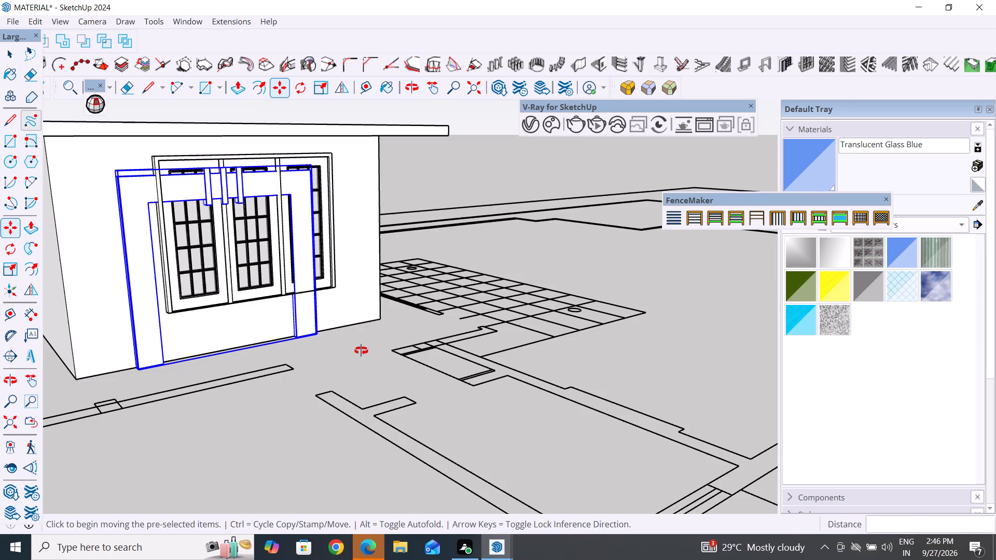
middle_drag(361, 351, 247, 340)
scroll(390, 321, up, 5)
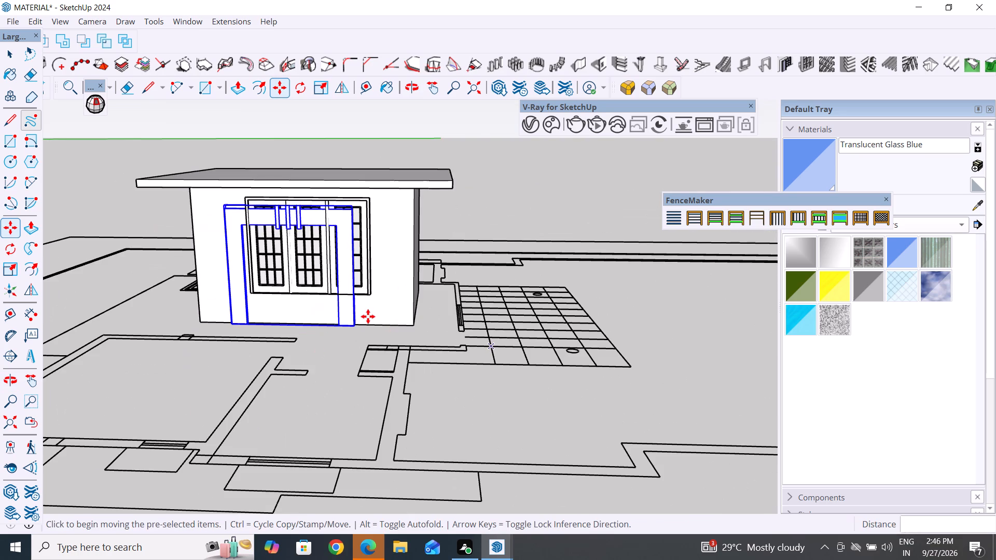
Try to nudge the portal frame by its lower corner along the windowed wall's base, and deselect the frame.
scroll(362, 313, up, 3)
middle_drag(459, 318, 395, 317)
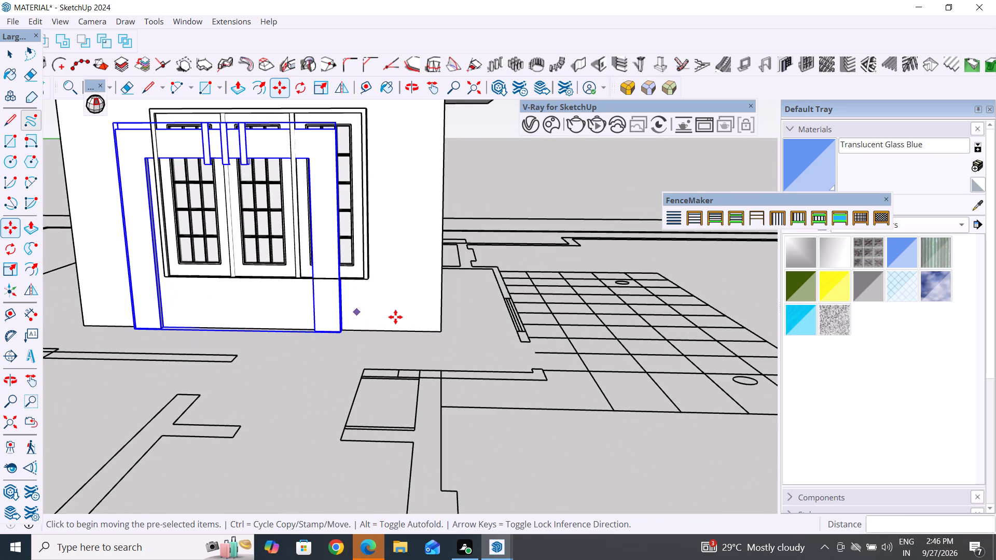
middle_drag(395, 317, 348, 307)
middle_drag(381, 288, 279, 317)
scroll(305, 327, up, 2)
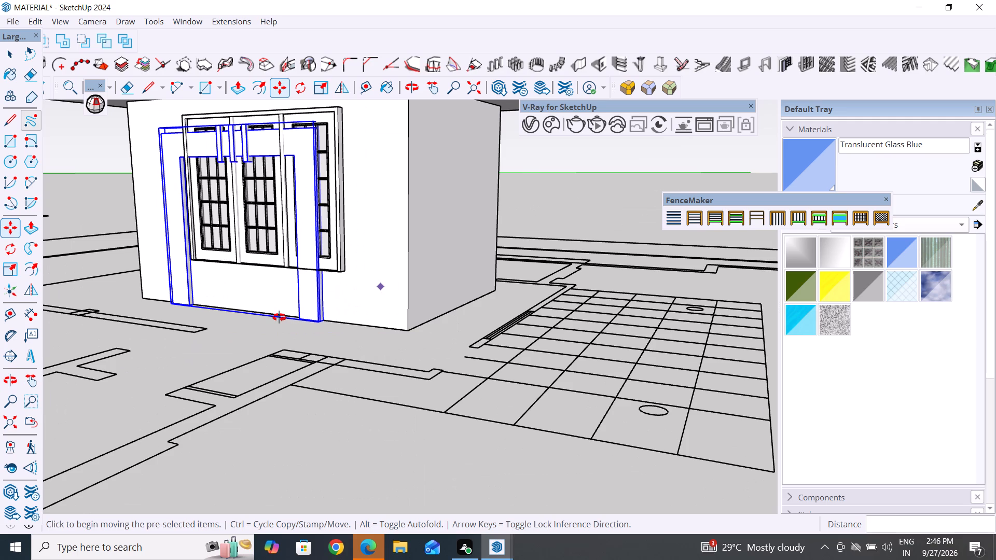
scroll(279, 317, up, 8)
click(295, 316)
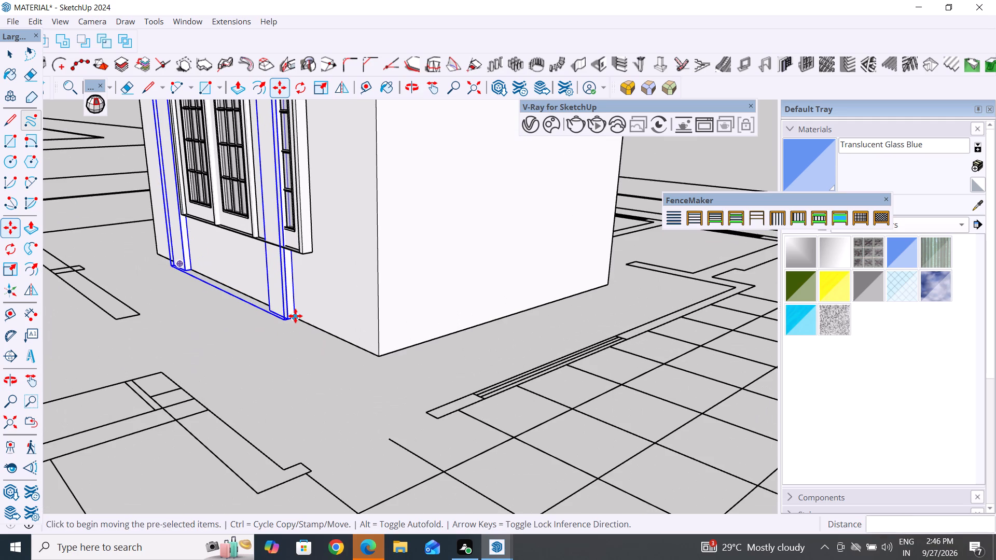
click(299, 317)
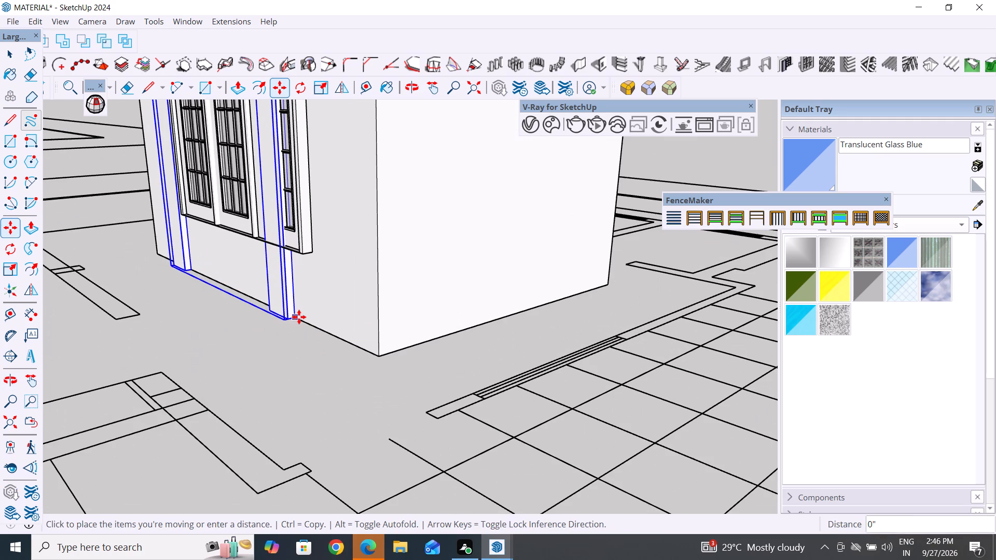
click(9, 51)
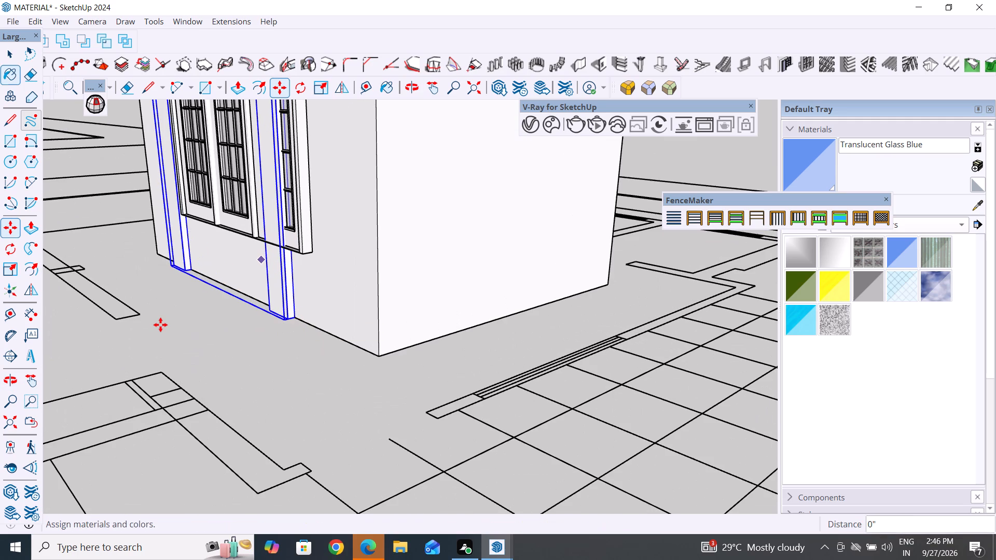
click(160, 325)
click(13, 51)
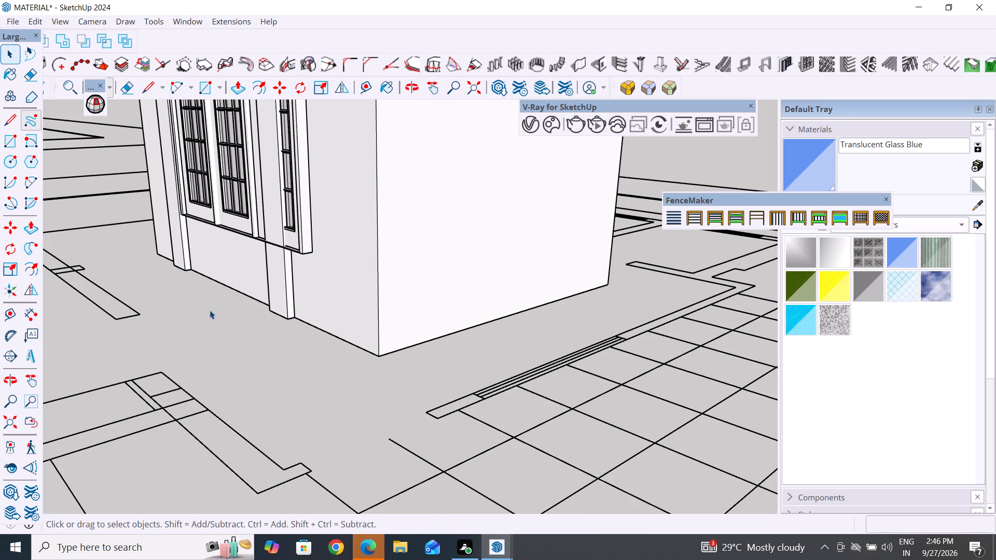
Scale the gridded window down uniformly from its upper outer corner to about 0.79 of its size.
scroll(210, 310, down, 6)
middle_drag(214, 333, 492, 309)
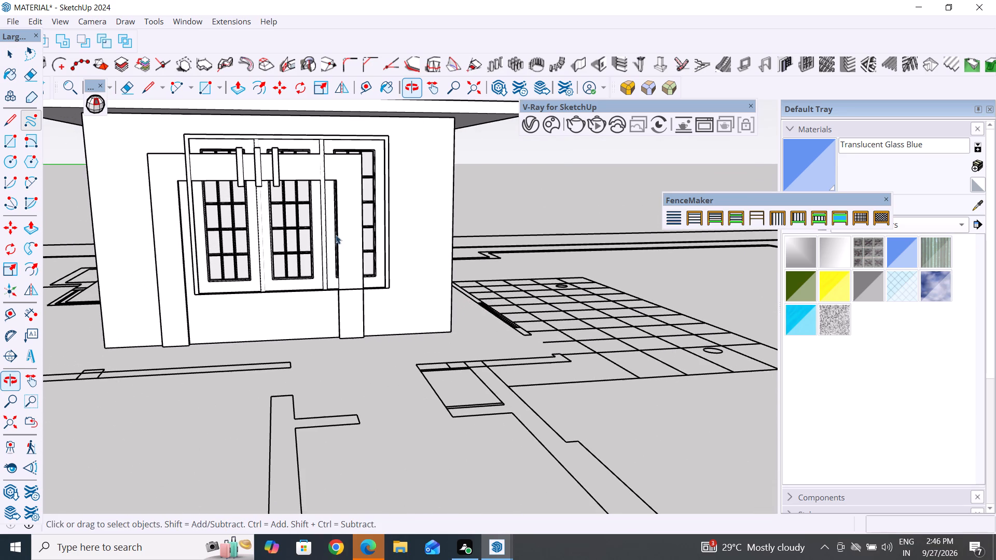
click(315, 277)
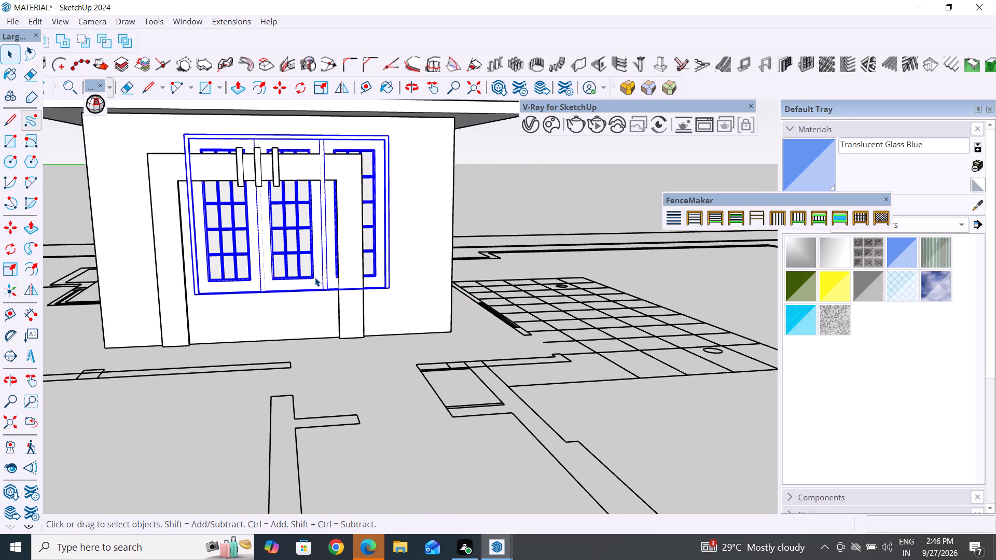
key(s)
click(182, 134)
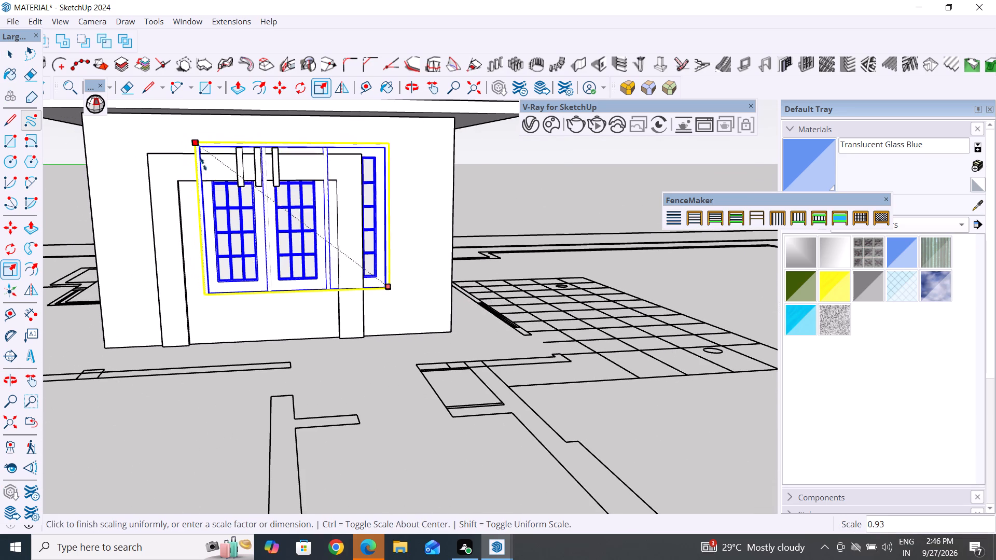
click(216, 191)
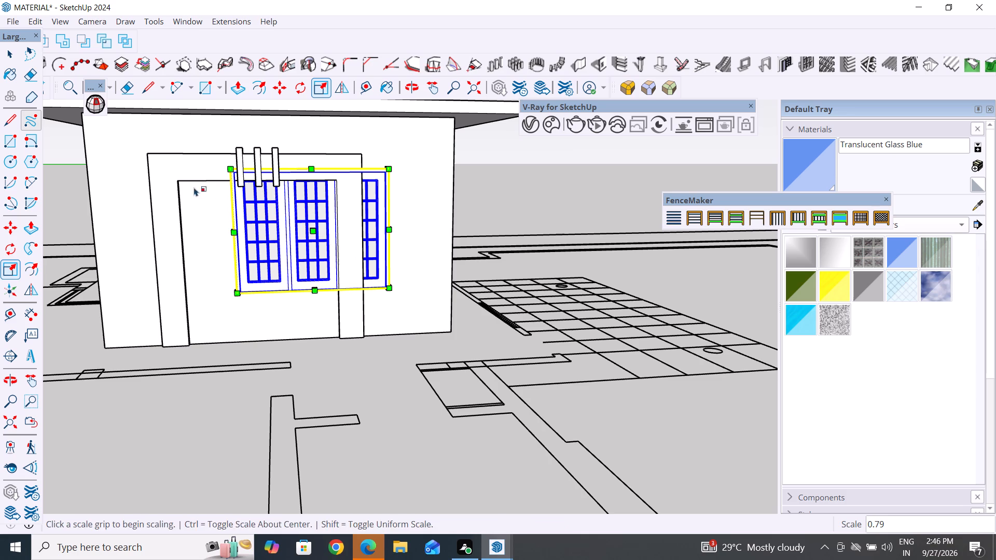
click(8, 60)
Move the window by its lower corner about 2' 3" so it sits against the inner edge of the portal frame's opening.
click(244, 246)
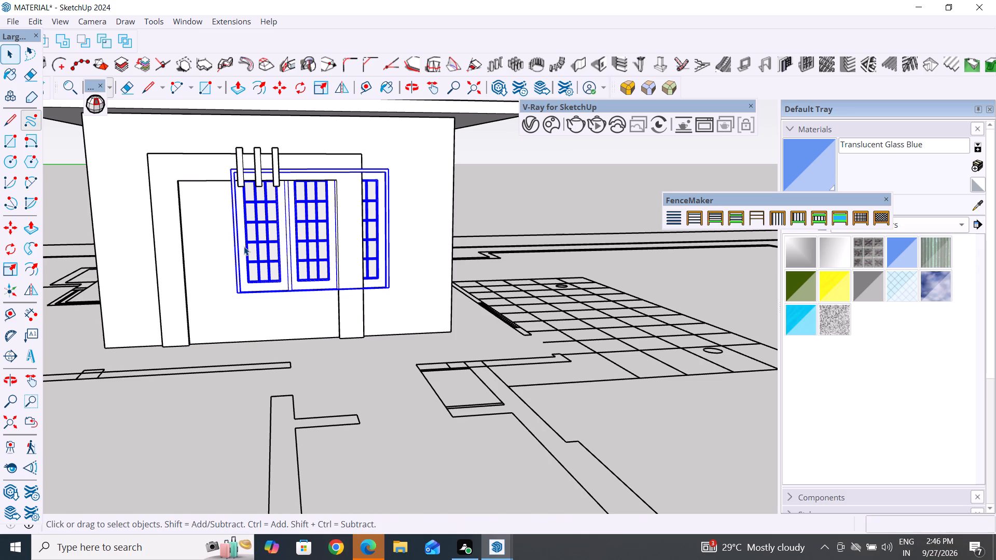
key(m)
click(237, 297)
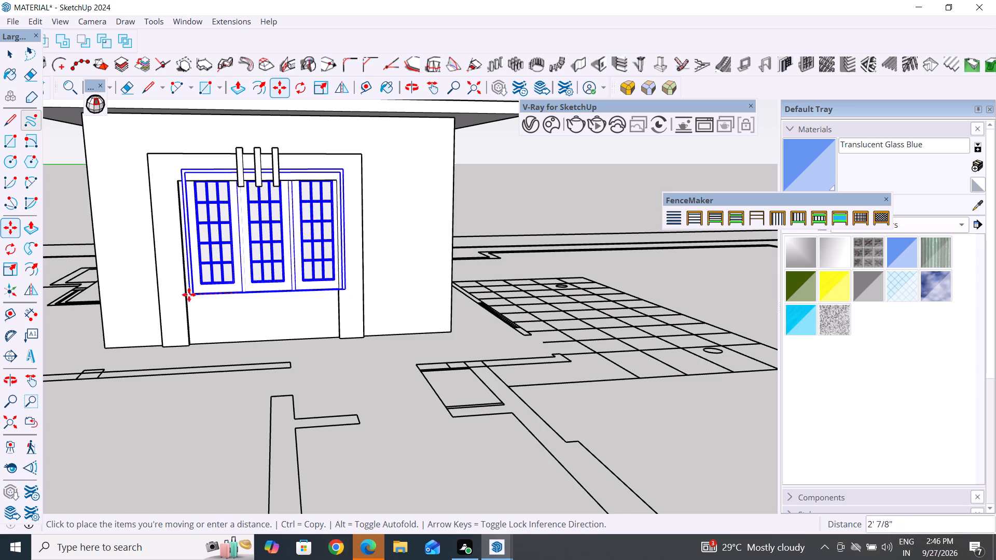
click(188, 306)
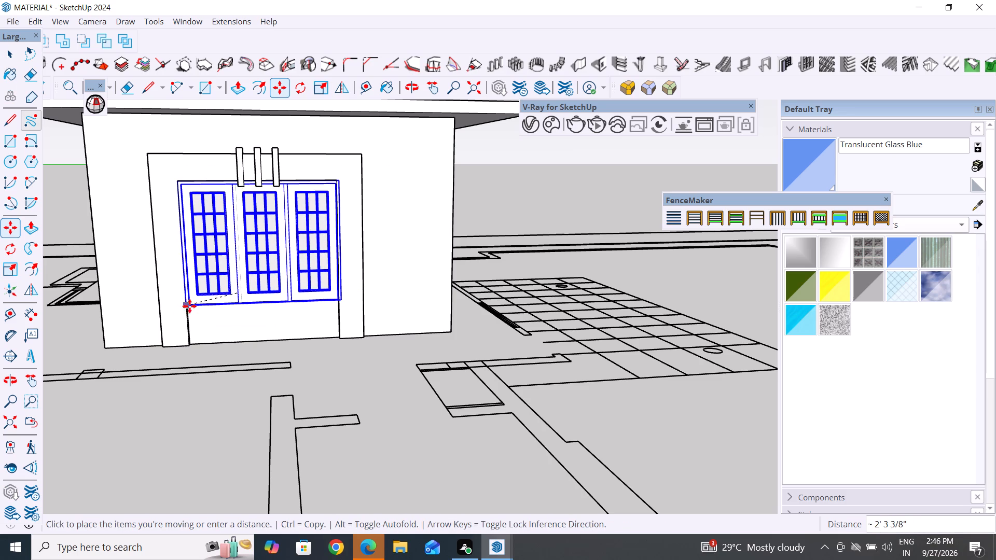
Shift the portal frame along the wall's base on the red axis by about 5" and again by about 2 3/4", and deselect it.
middle_drag(455, 328, 376, 300)
scroll(347, 330, up, 3)
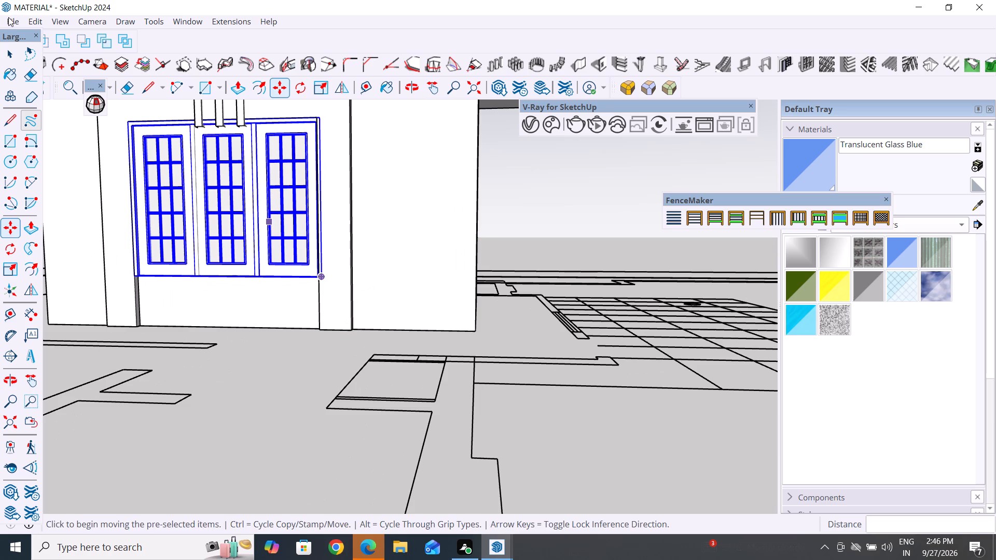
click(13, 58)
click(340, 309)
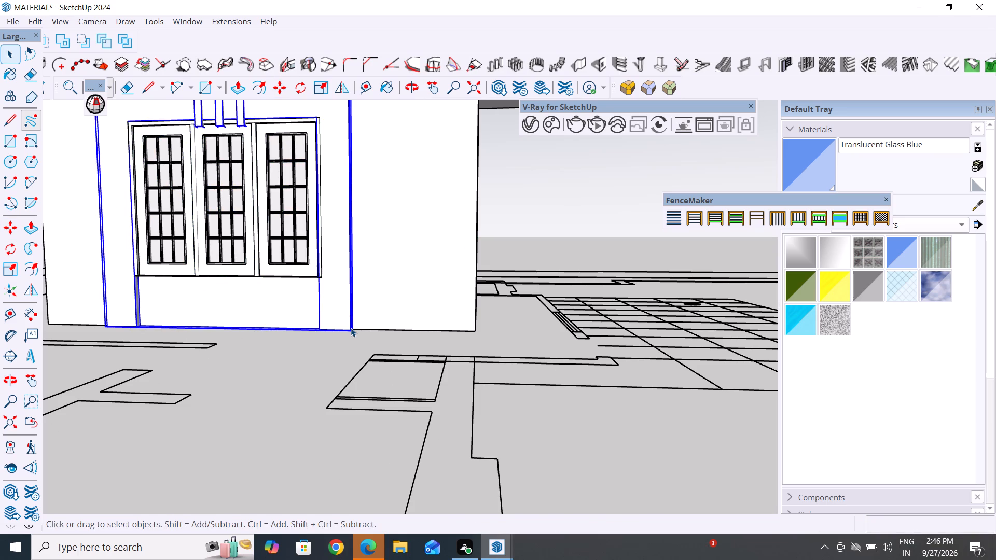
key(m)
click(359, 335)
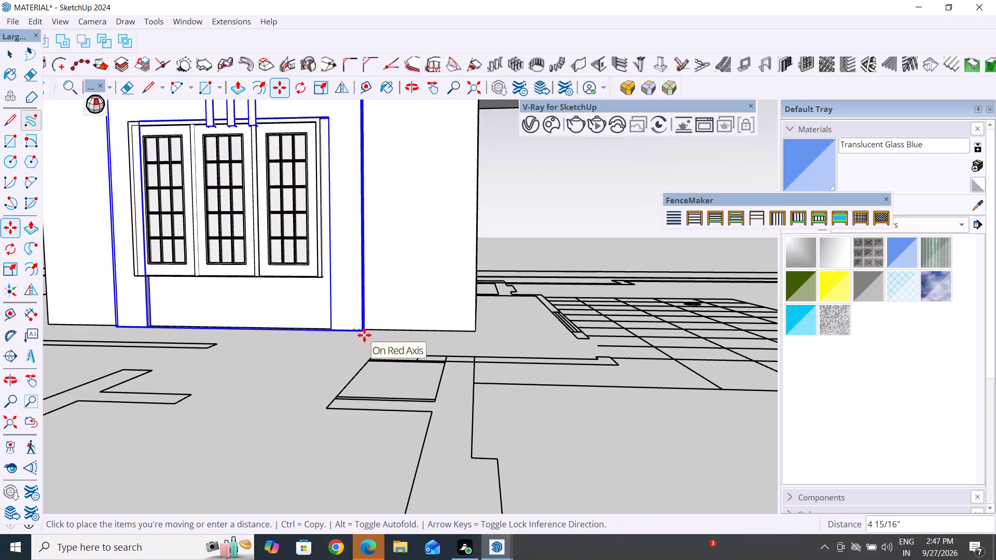
click(364, 335)
scroll(596, 378, down, 7)
middle_drag(588, 376, 672, 375)
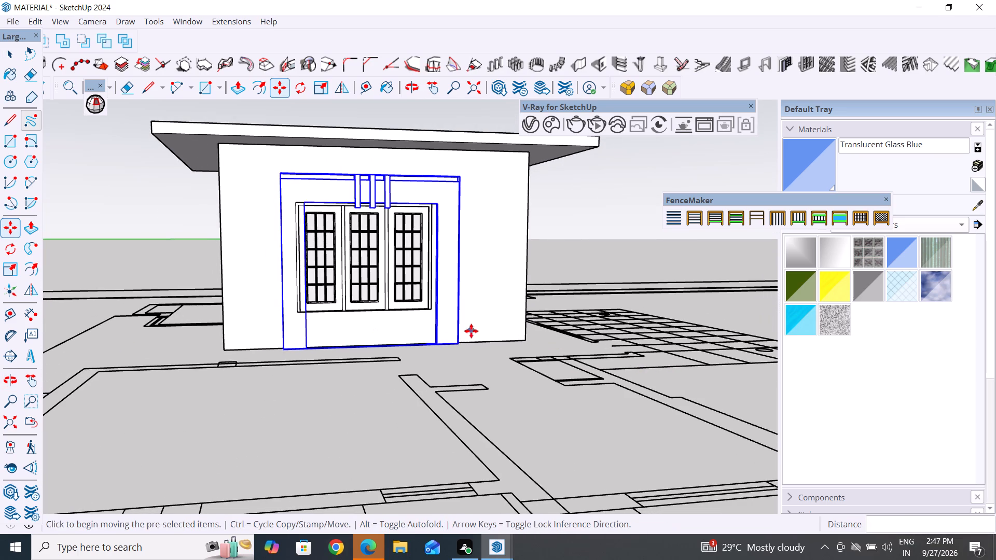
click(458, 348)
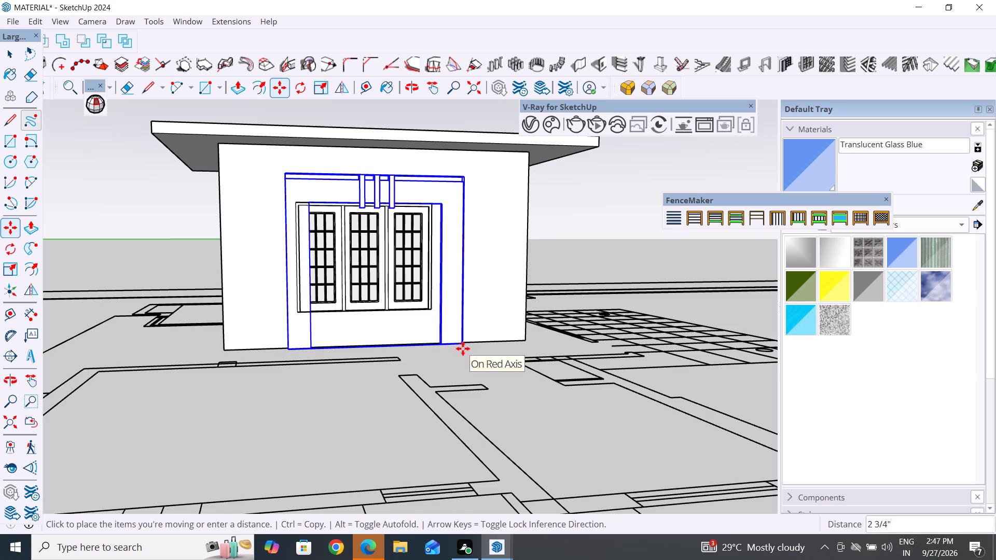
click(463, 348)
click(4, 52)
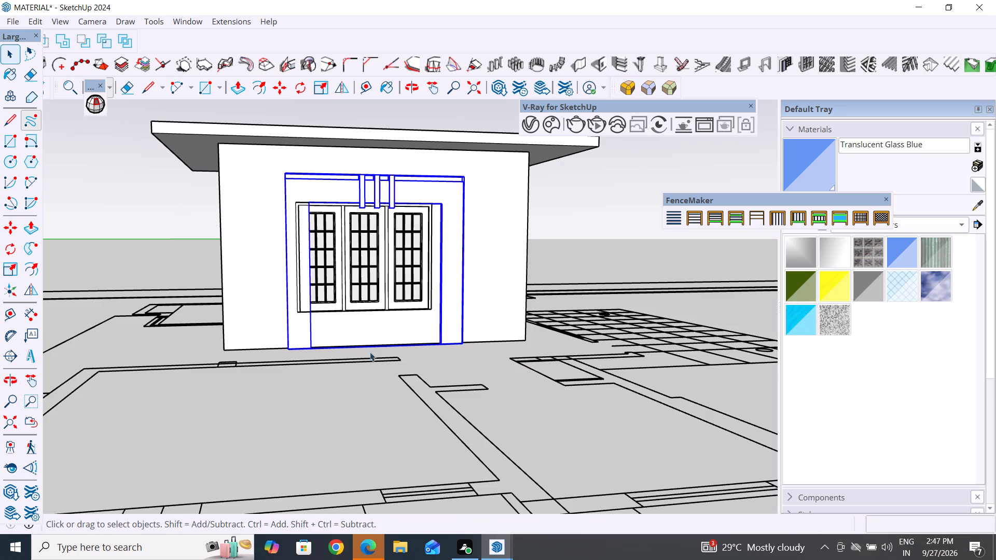
click(576, 263)
Move the window by its lower corner along the wall to meet the inner edge of the portal frame's post, and deselect it.
scroll(319, 385, up, 4)
middle_drag(405, 381, 314, 402)
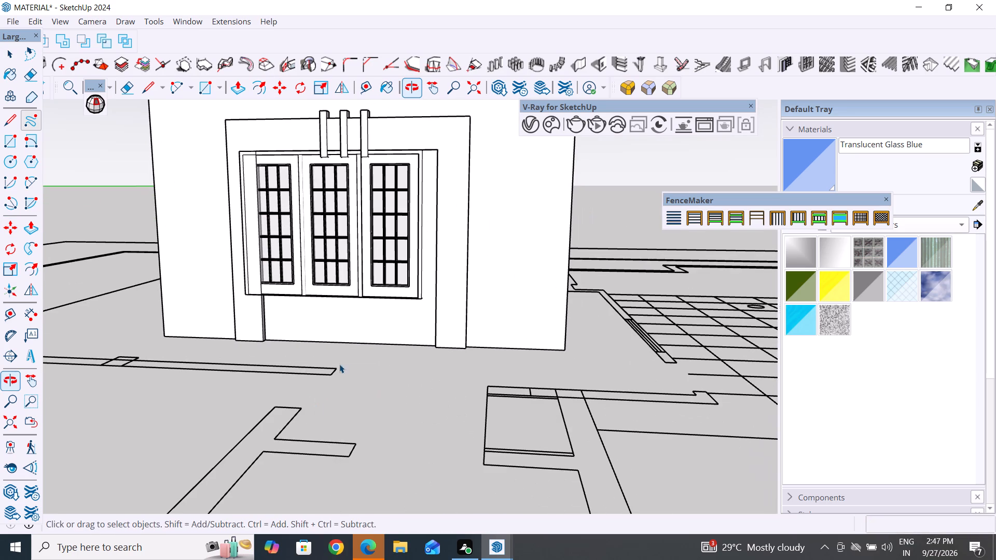
click(380, 299)
key(m)
scroll(432, 303, up, 3)
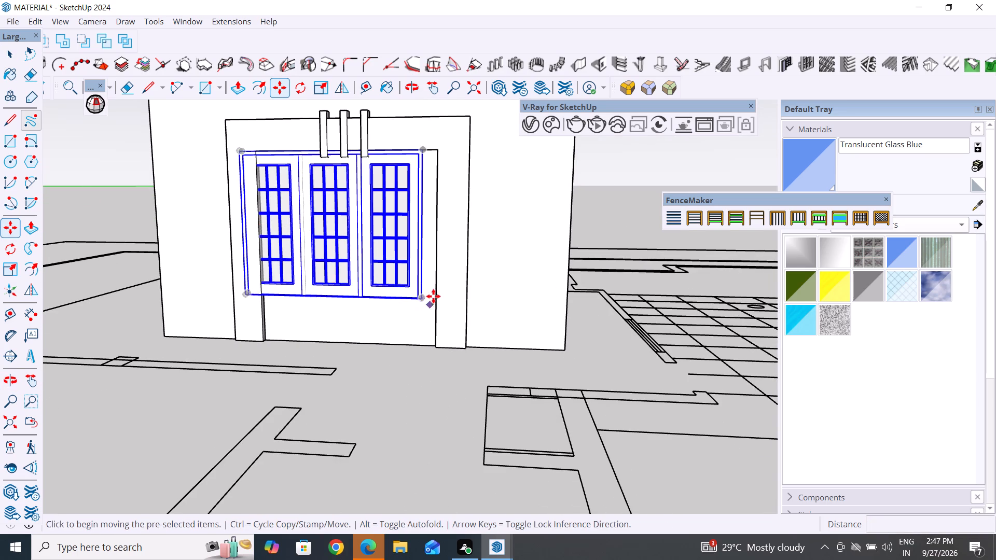
scroll(433, 296, up, 6)
click(409, 302)
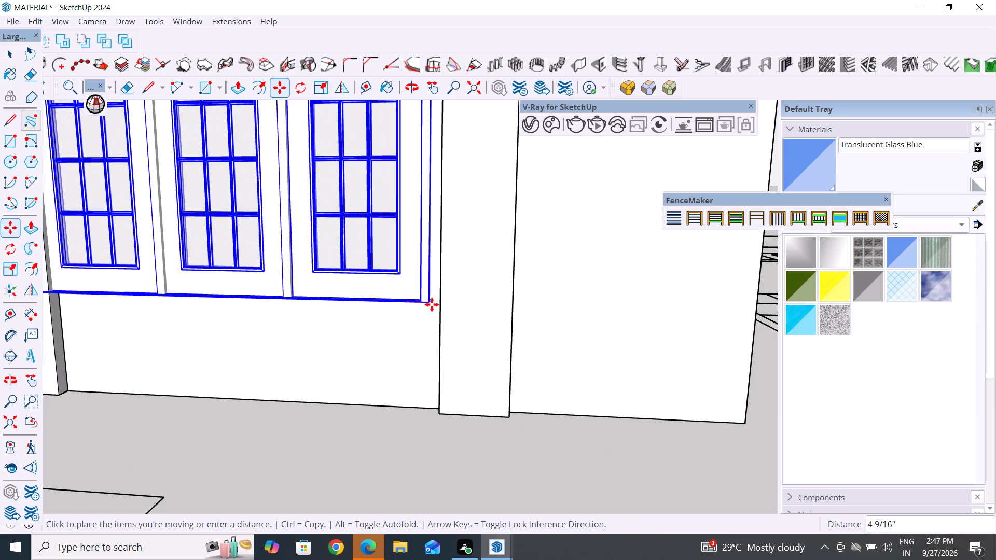
click(439, 304)
scroll(631, 338, down, 5)
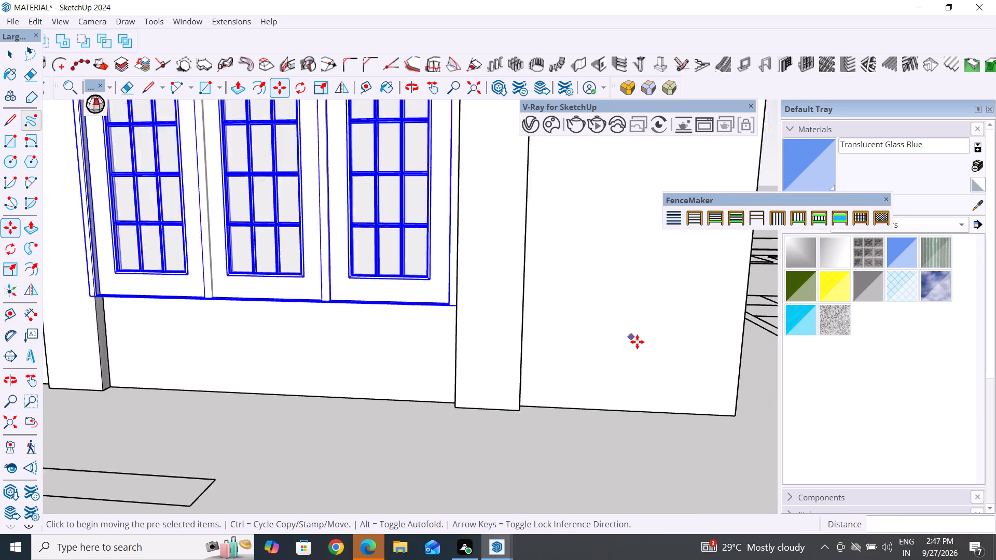
middle_drag(506, 357, 657, 353)
scroll(408, 450, down, 6)
middle_drag(468, 421, 433, 411)
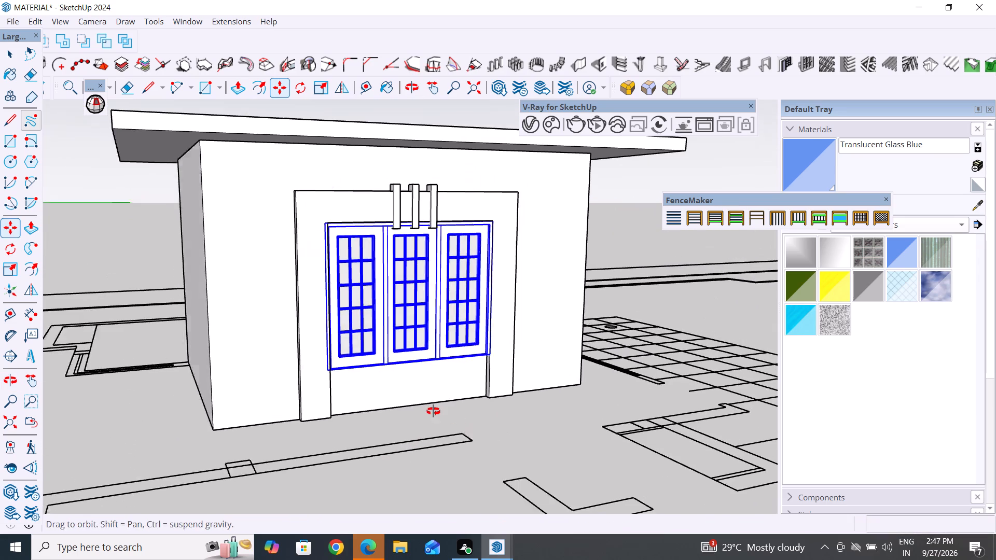
middle_drag(433, 411, 431, 411)
scroll(523, 190, up, 10)
scroll(442, 272, up, 5)
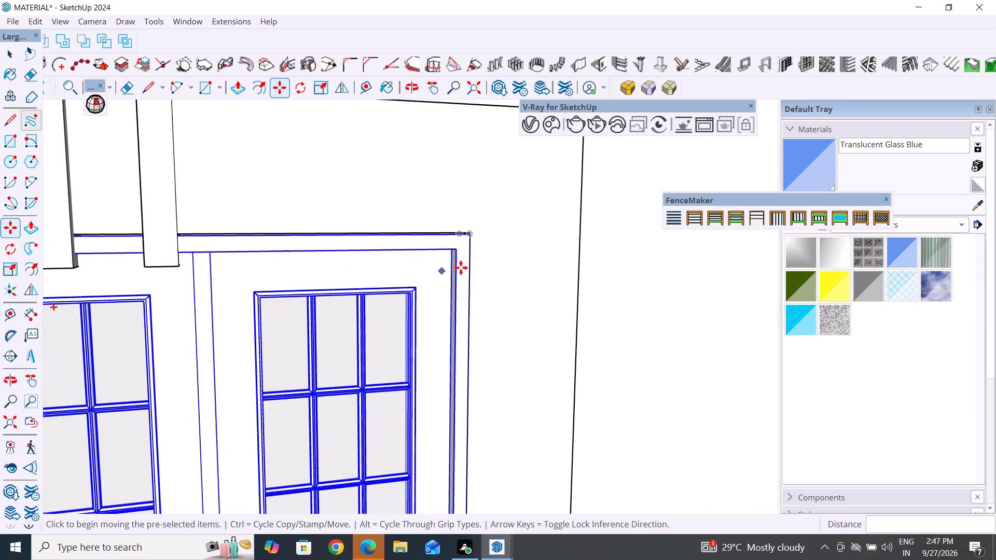
scroll(503, 251, down, 12)
middle_drag(515, 327, 485, 332)
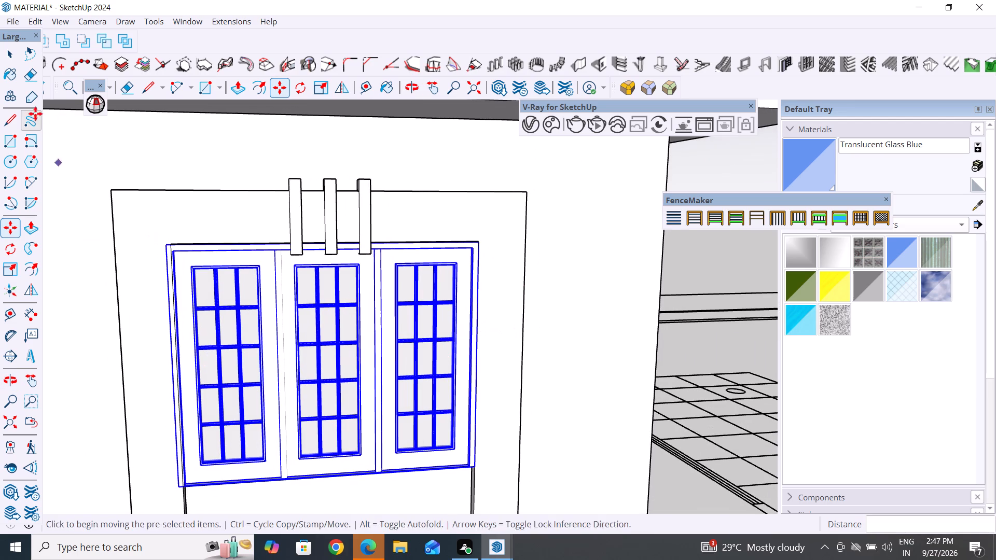
click(12, 54)
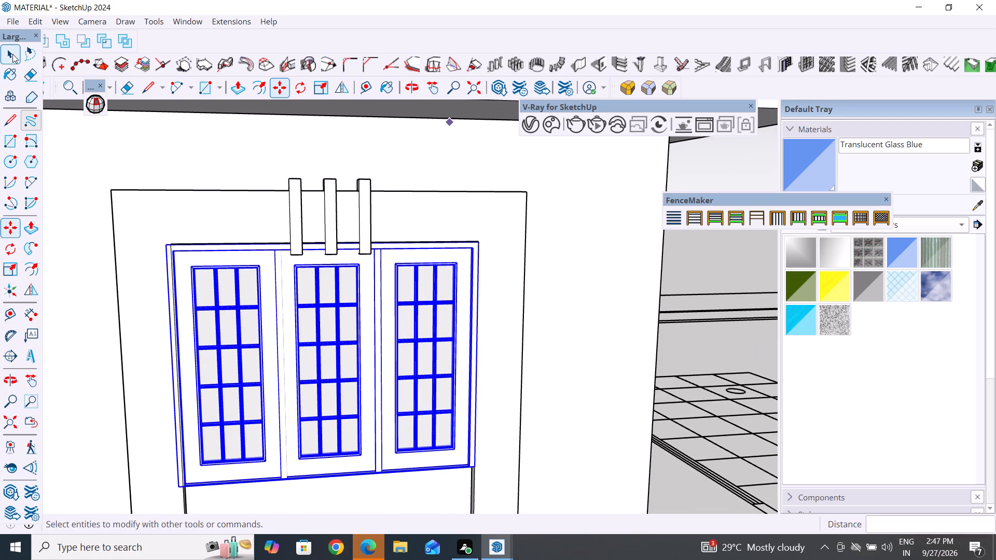
click(710, 253)
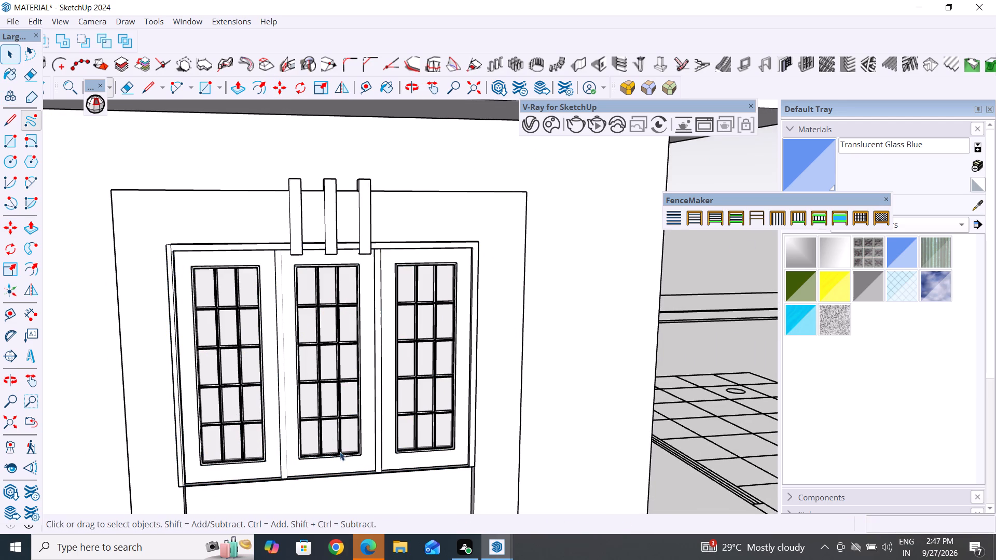
Scale the window from its side edge to about 0.38 in red and 1.00 in green, thinning it within the portal frame.
click(298, 448)
key(s)
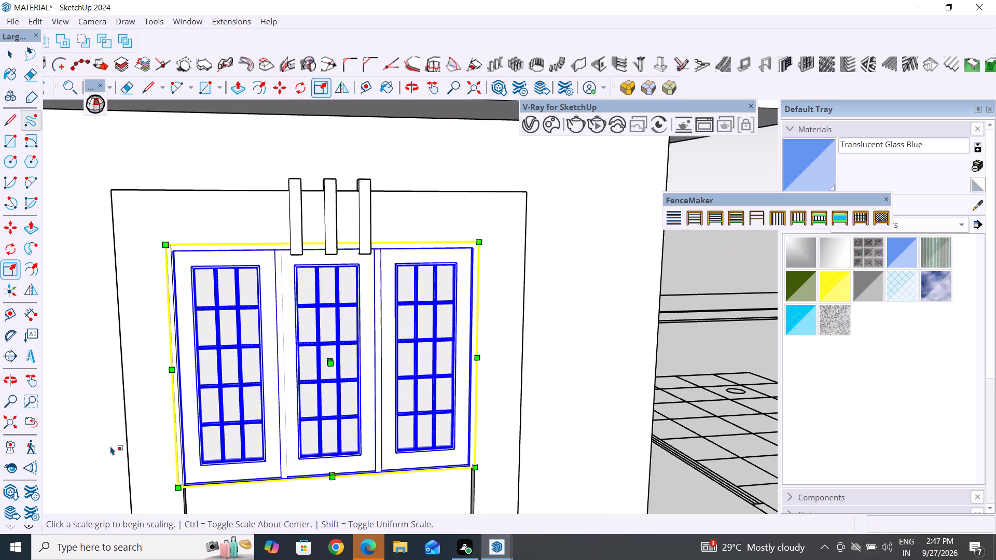
scroll(154, 375, up, 4)
click(179, 367)
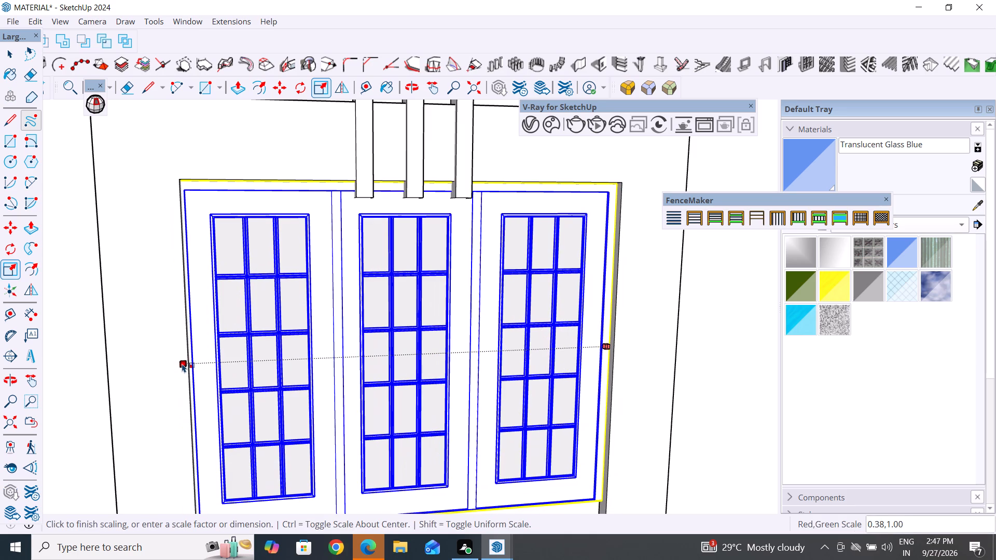
click(187, 365)
scroll(472, 330, down, 10)
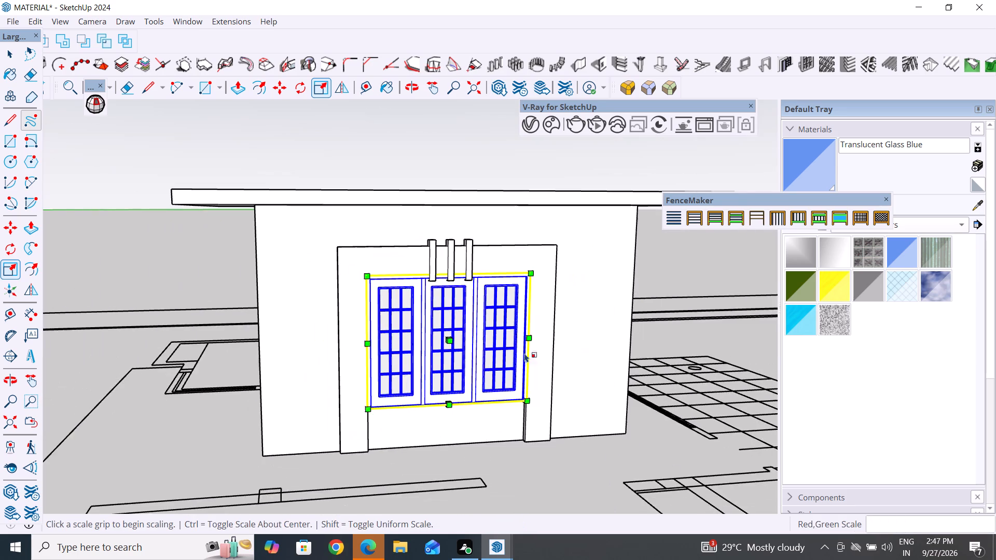
middle_drag(508, 358, 256, 319)
double_click(724, 322)
scroll(384, 347, up, 3)
key(Escape)
key(Escape)
click(10, 57)
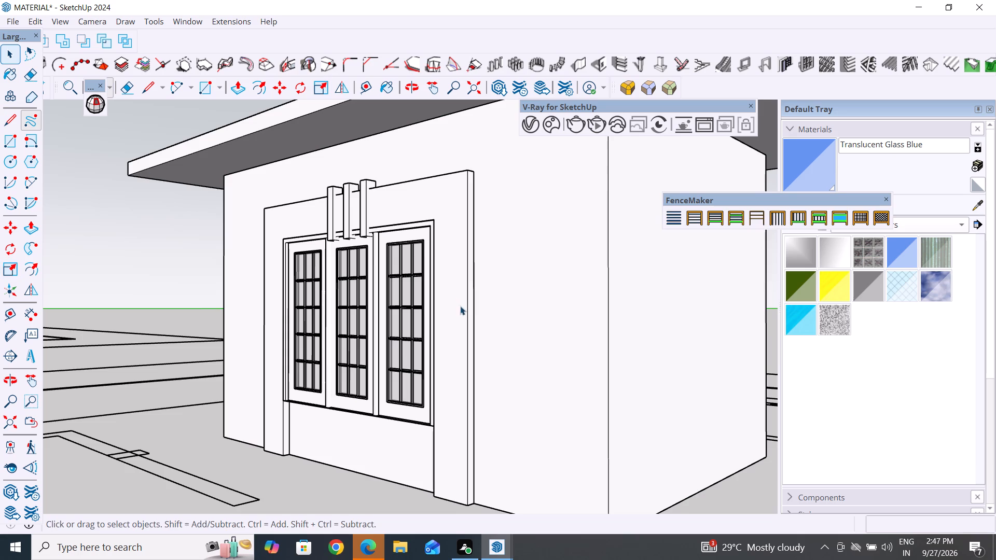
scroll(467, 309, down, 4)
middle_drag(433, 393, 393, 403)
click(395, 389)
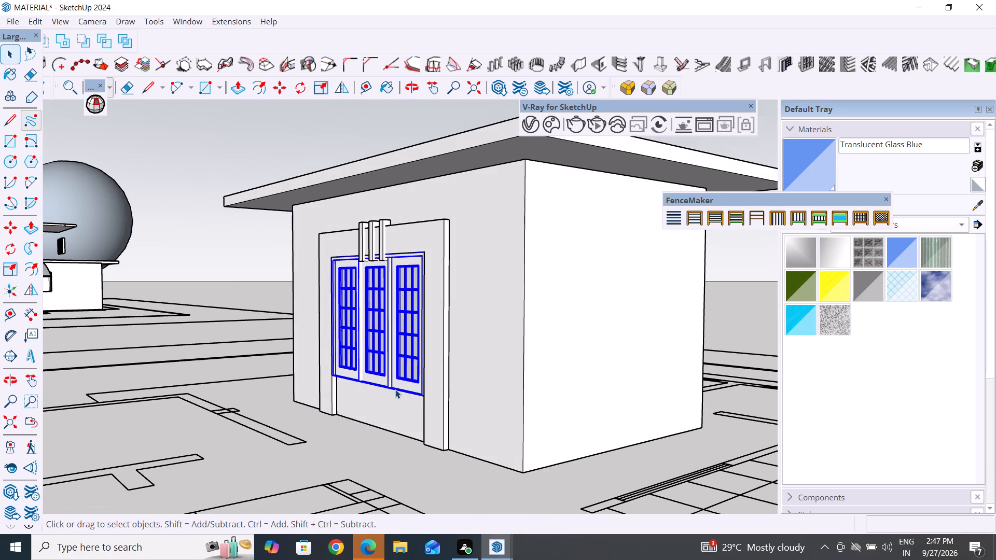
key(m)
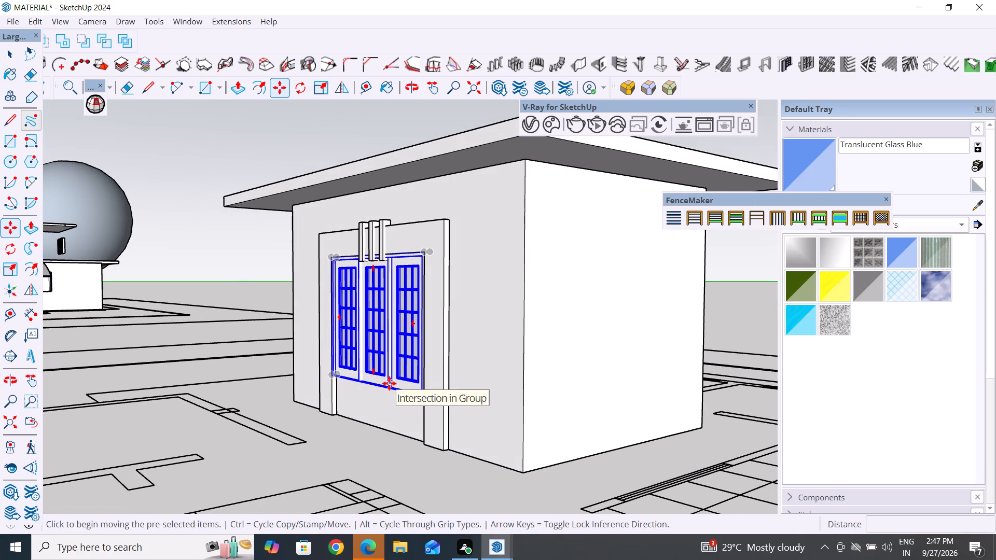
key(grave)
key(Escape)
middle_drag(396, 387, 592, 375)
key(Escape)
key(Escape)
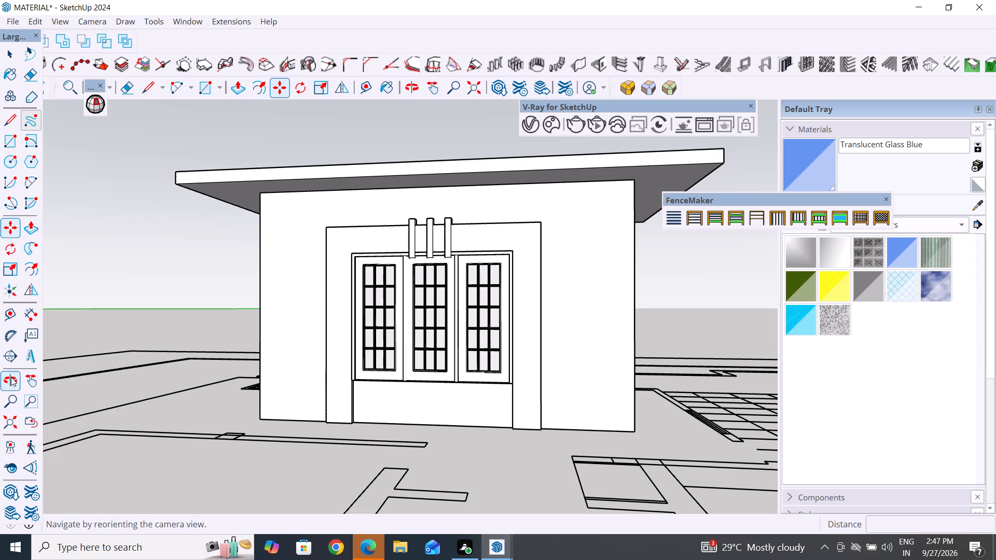
Place vertical guides about 4' 2 13/16" and 4' 9 1/4" in from the wall's side edges, along the window opening's sides.
click(7, 313)
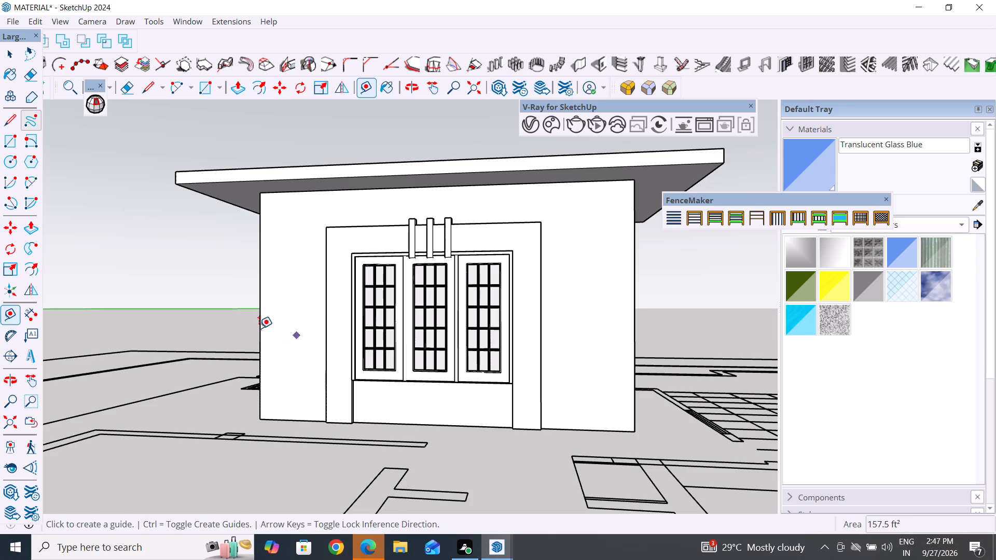
click(256, 323)
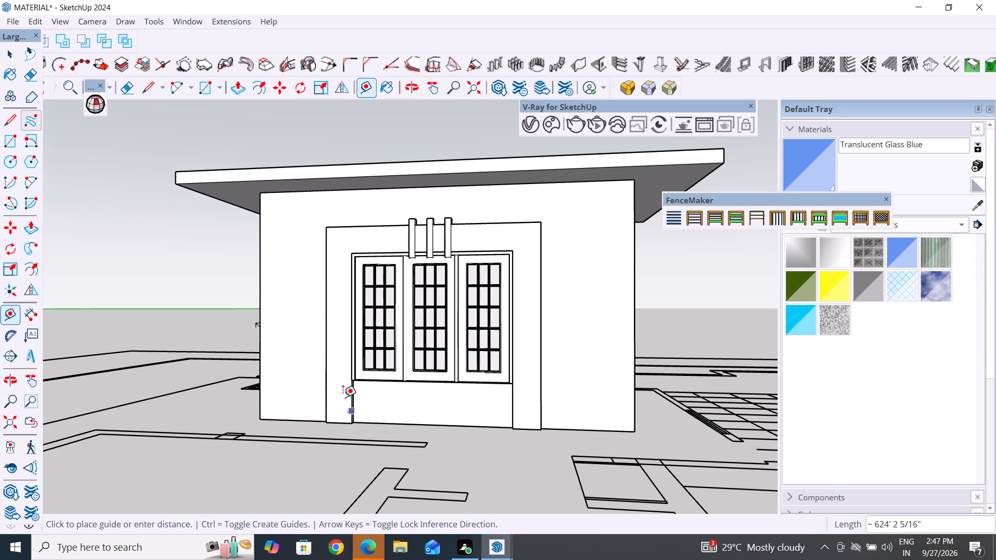
key(Escape)
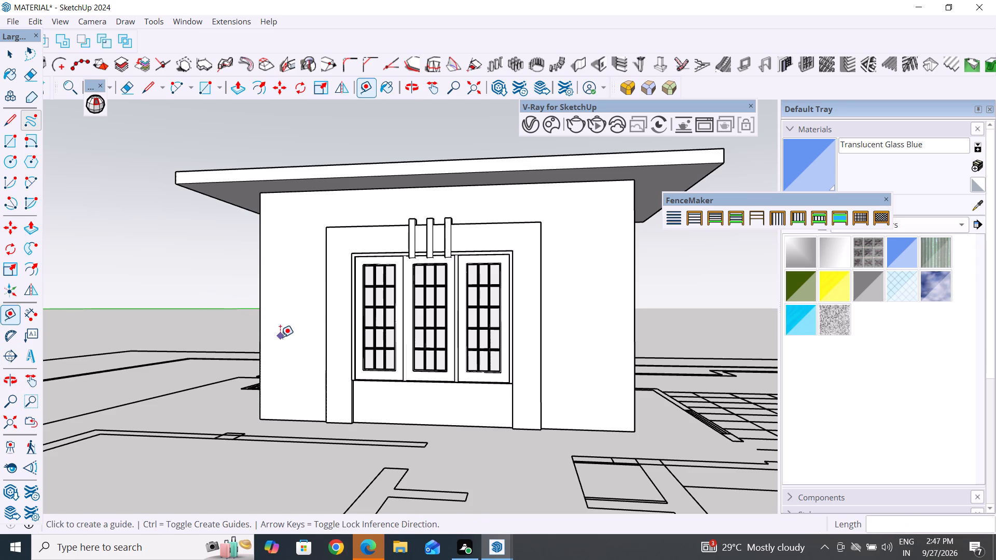
click(260, 330)
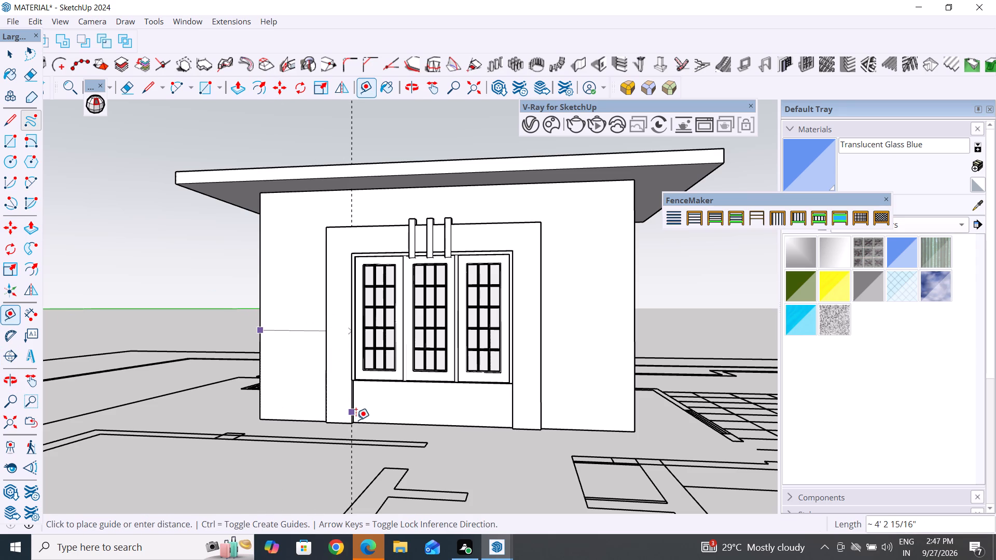
click(356, 420)
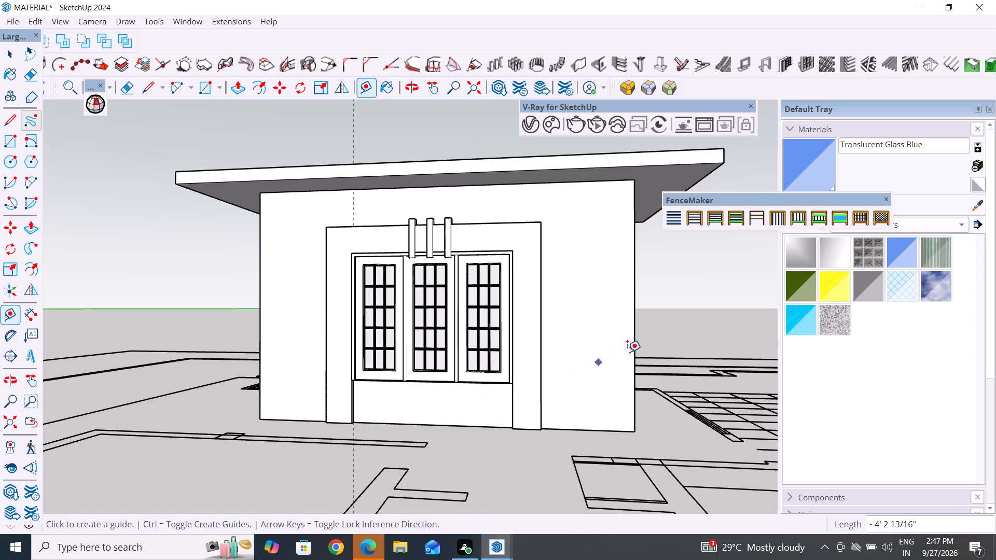
click(632, 351)
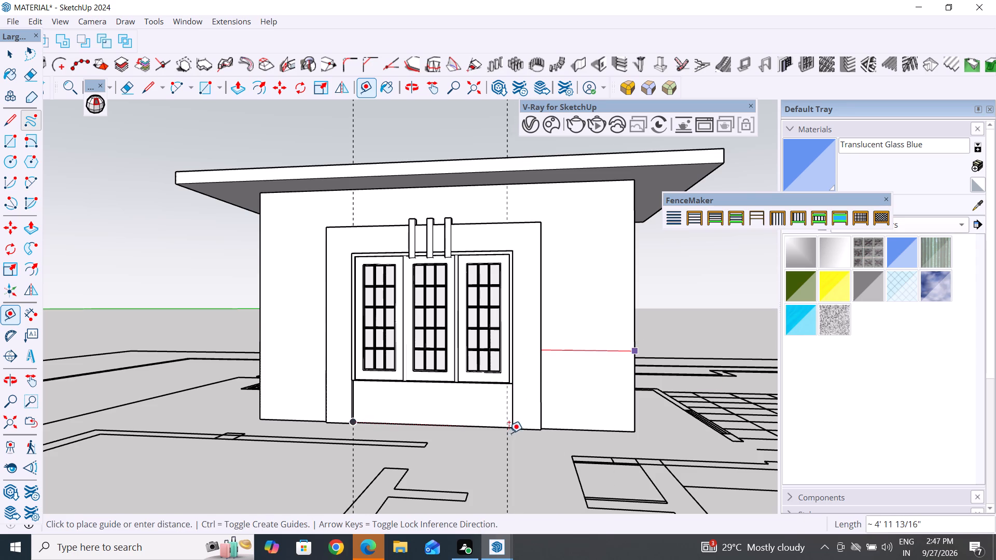
click(511, 429)
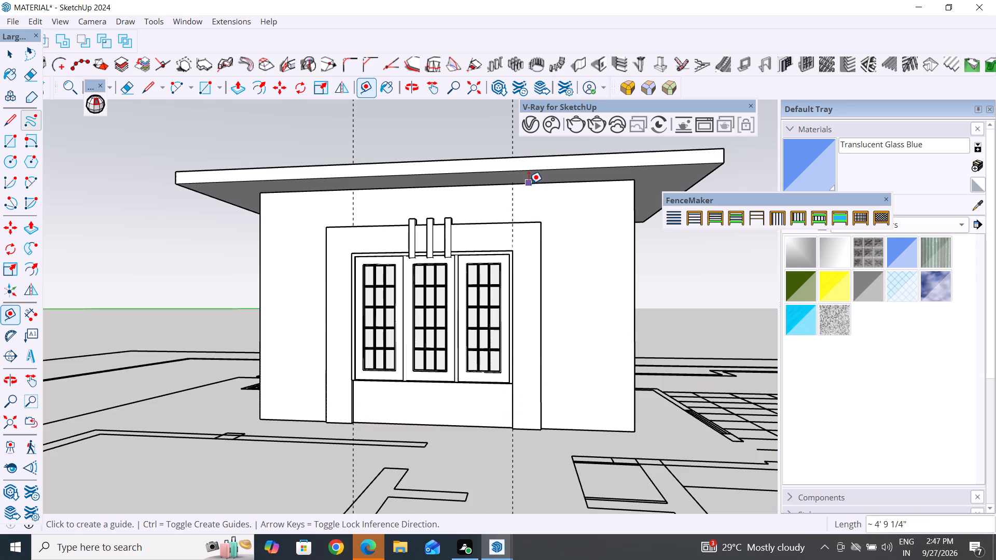
Place horizontal guides about 2' 9 1/8" below the wall's top edge and 1' 10 1/4" above its base, along the window's edges.
click(529, 184)
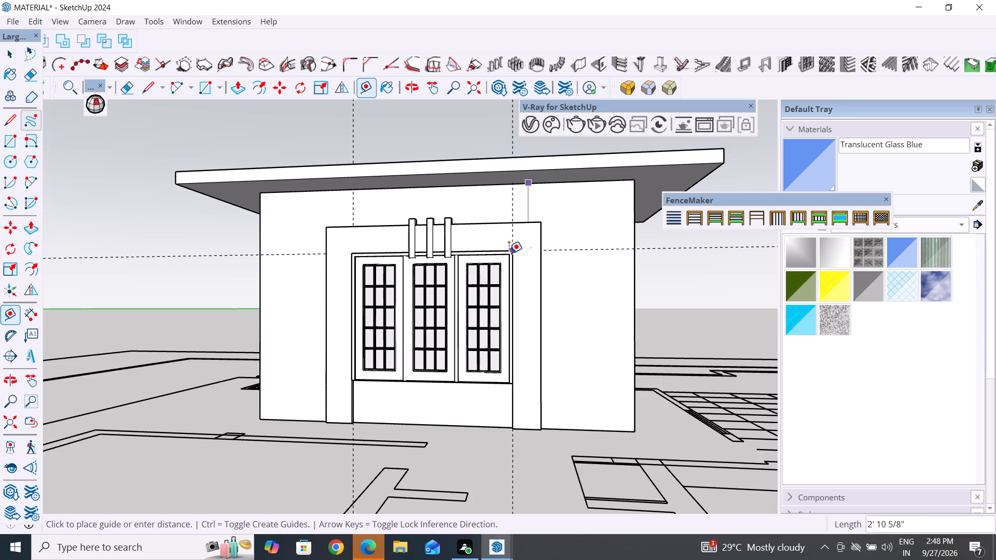
click(509, 250)
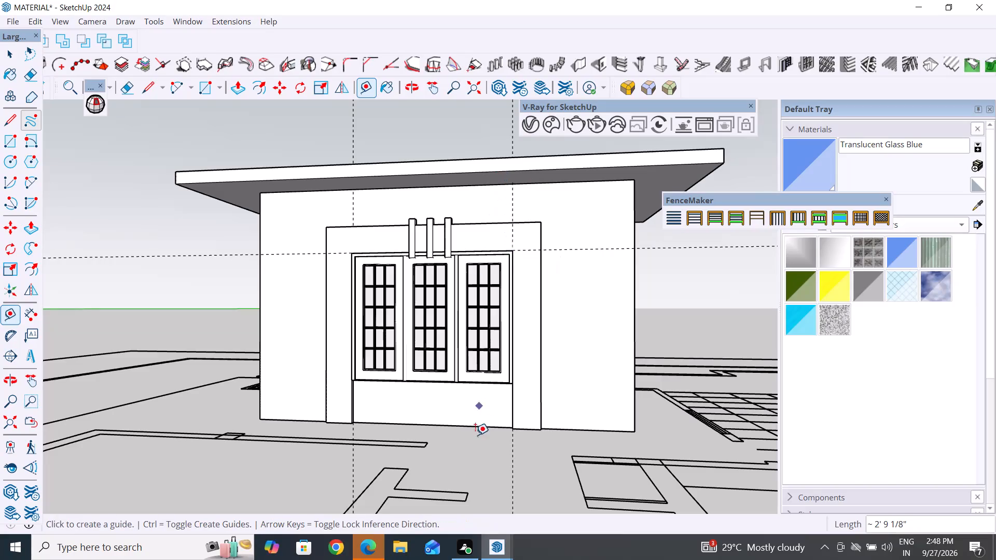
click(477, 428)
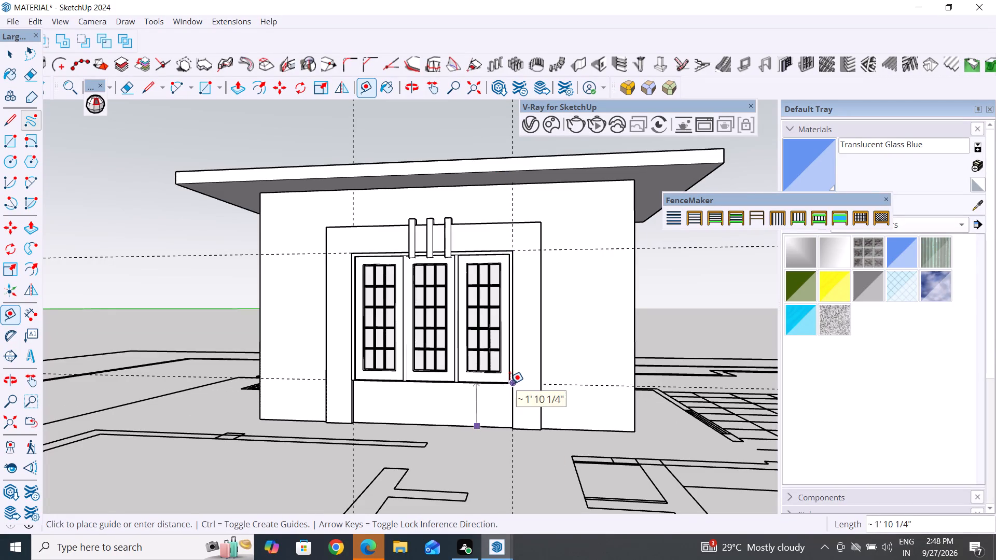
click(511, 384)
Hide the portal frame and the gridded window to leave the guided wall face clear.
click(7, 53)
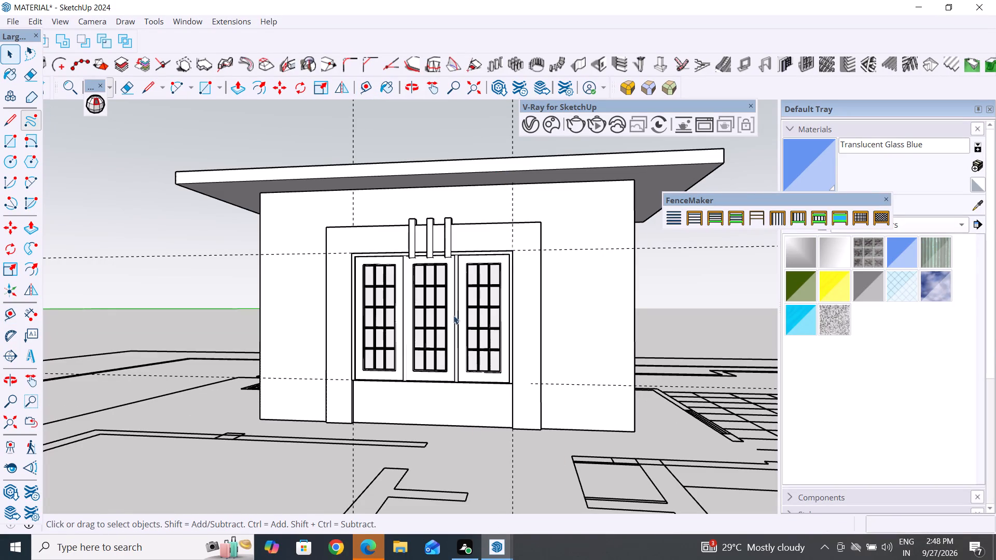
click(531, 329)
right_click(531, 329)
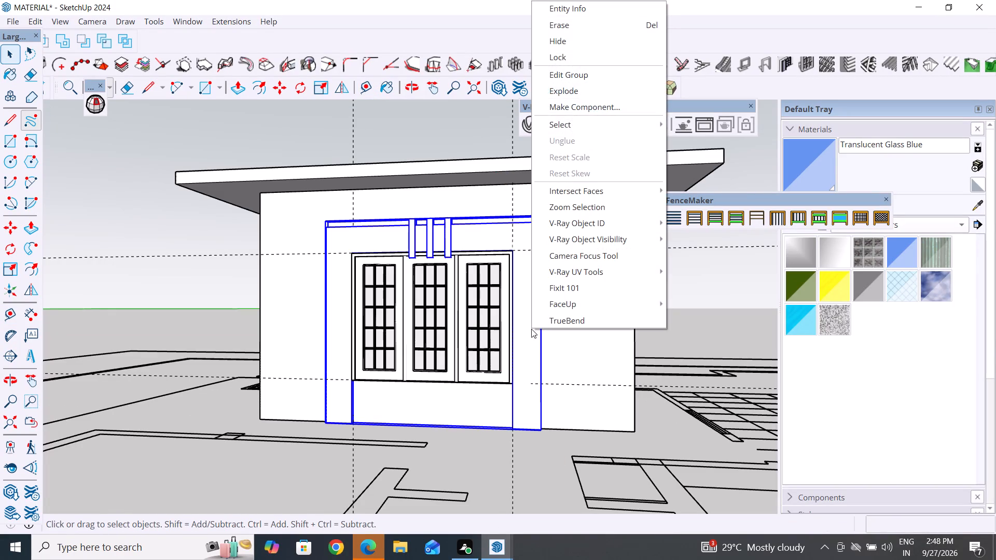
click(586, 42)
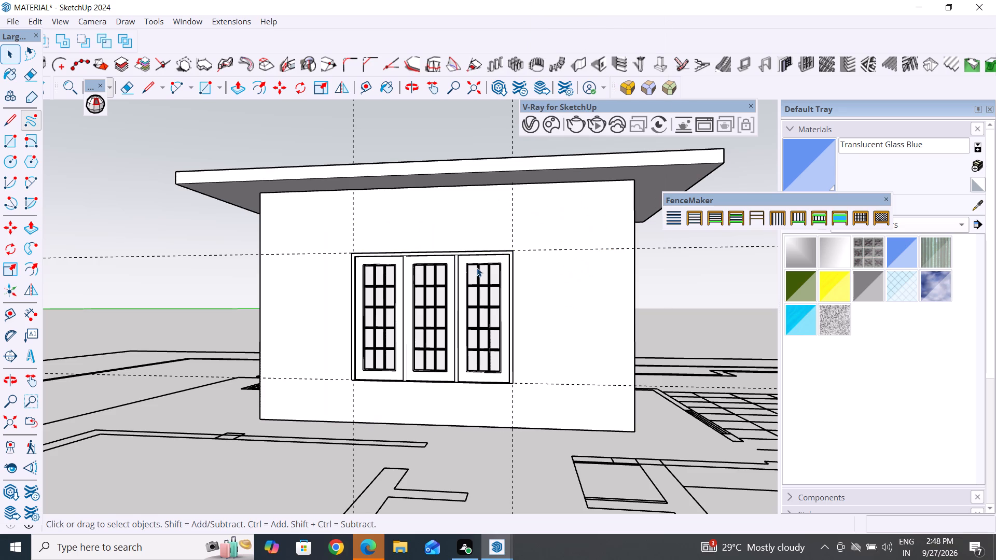
click(477, 277)
right_click(477, 277)
click(529, 40)
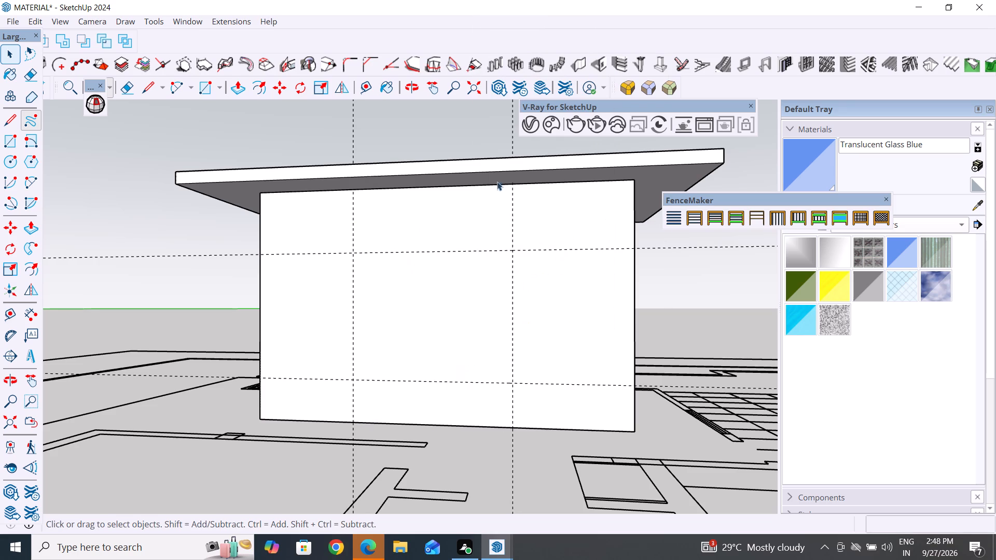
Draw a rectangle about 6' 10 1/2" by 5' 4 3/4" on the wall between the guide intersections.
middle_drag(473, 395, 627, 452)
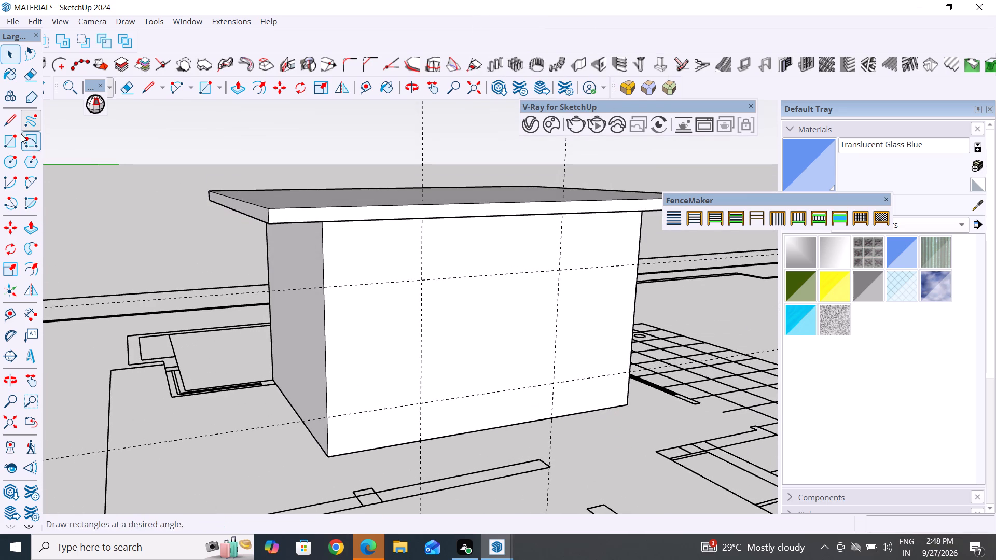
click(12, 144)
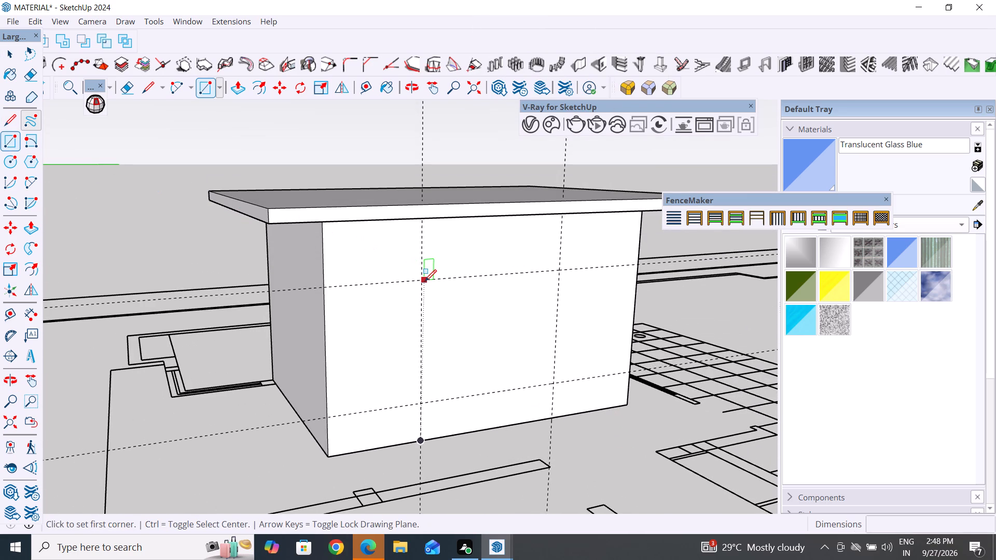
click(421, 279)
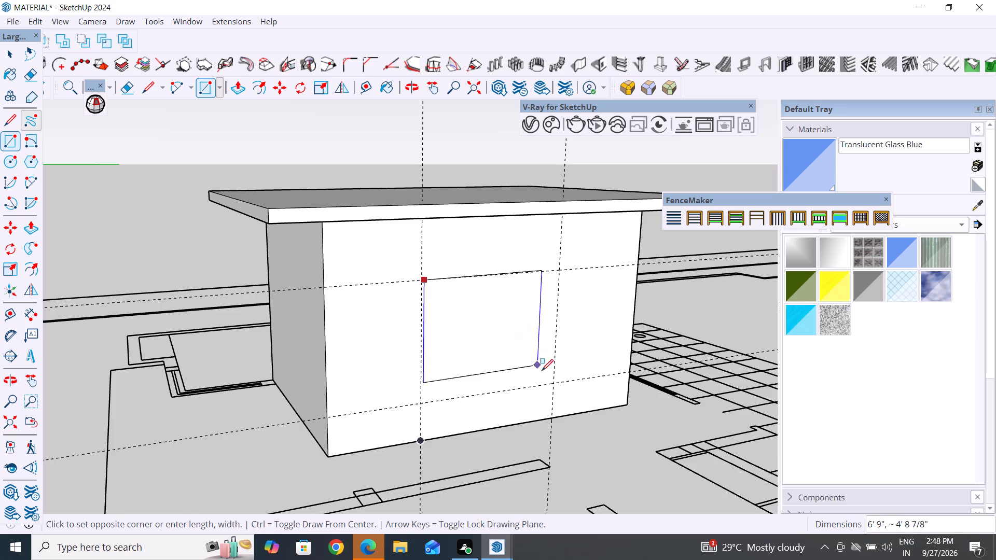
key(Escape)
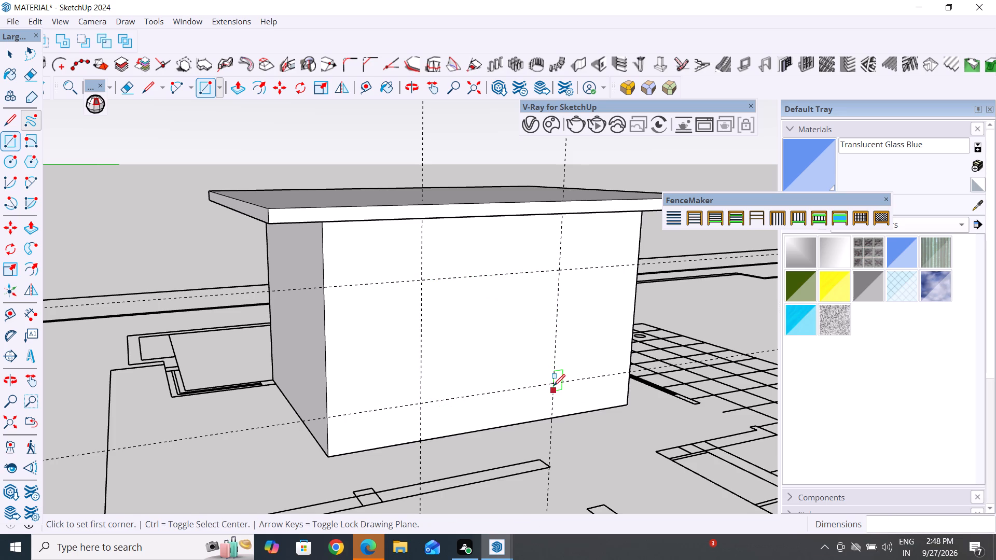
click(554, 384)
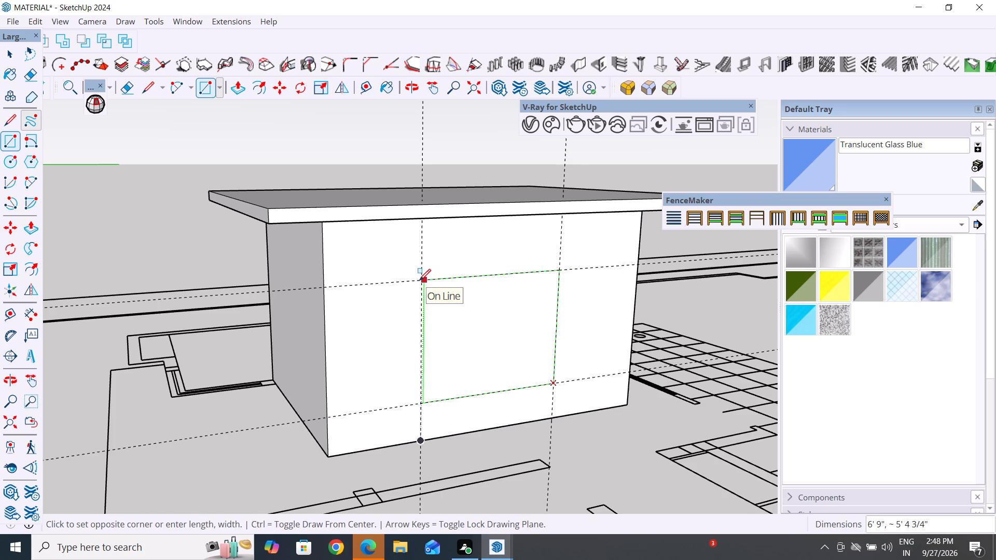
scroll(419, 281, up, 12)
click(426, 281)
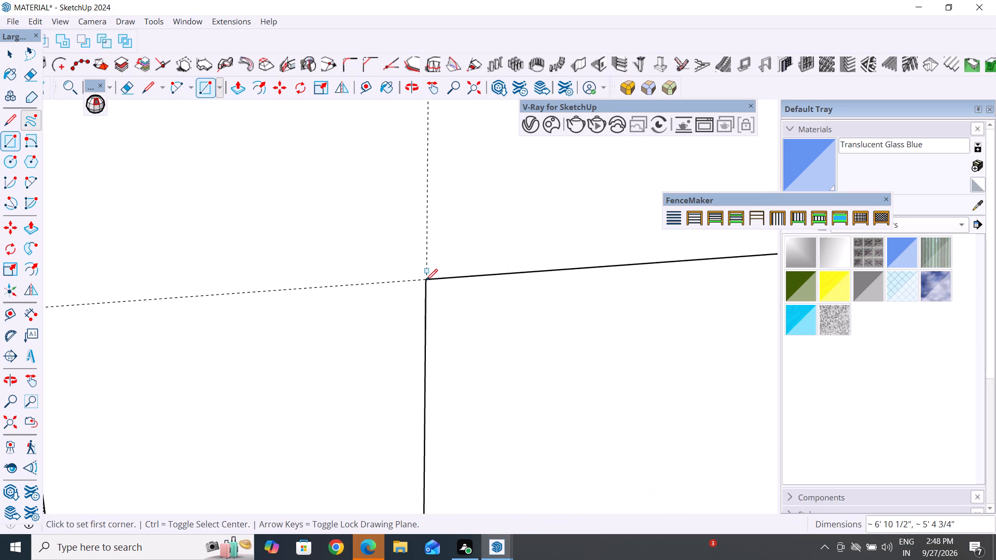
Delete the face of the rectangle drawn on the wall.
click(16, 55)
scroll(586, 419, down, 11)
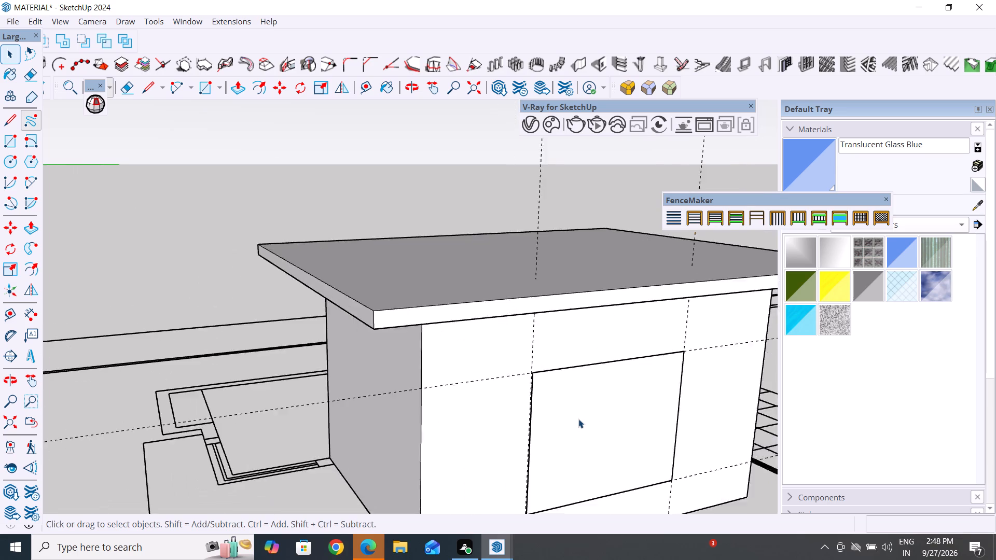
scroll(578, 419, down, 7)
click(578, 419)
key(Delete)
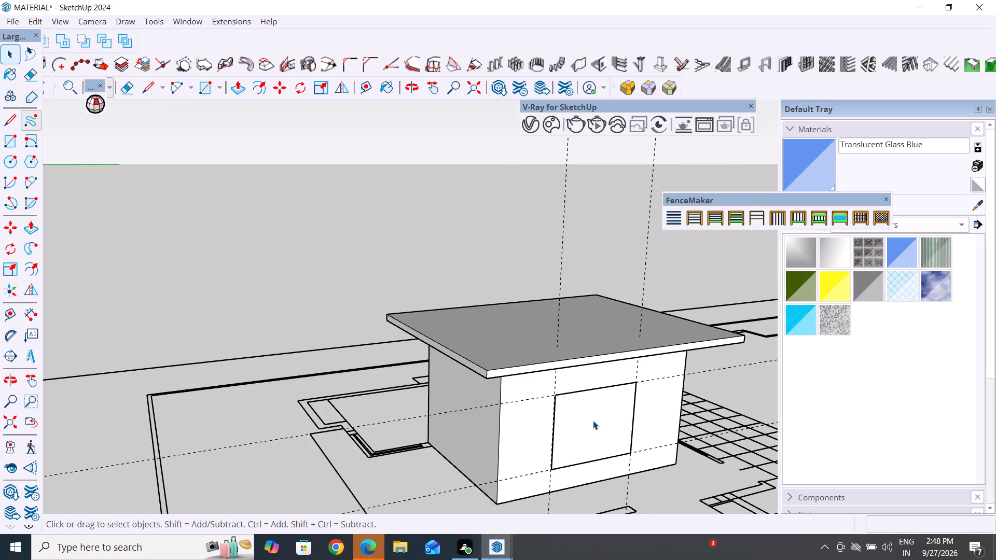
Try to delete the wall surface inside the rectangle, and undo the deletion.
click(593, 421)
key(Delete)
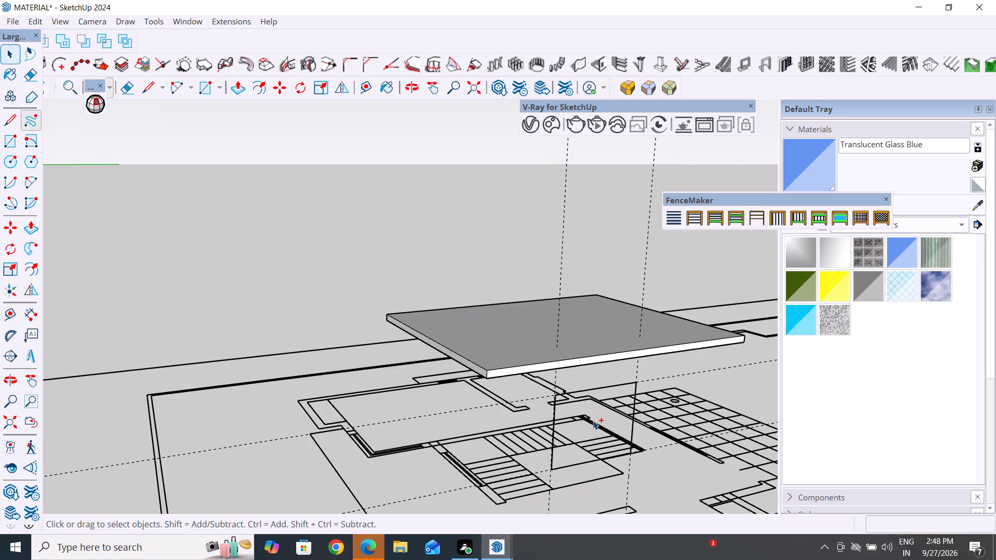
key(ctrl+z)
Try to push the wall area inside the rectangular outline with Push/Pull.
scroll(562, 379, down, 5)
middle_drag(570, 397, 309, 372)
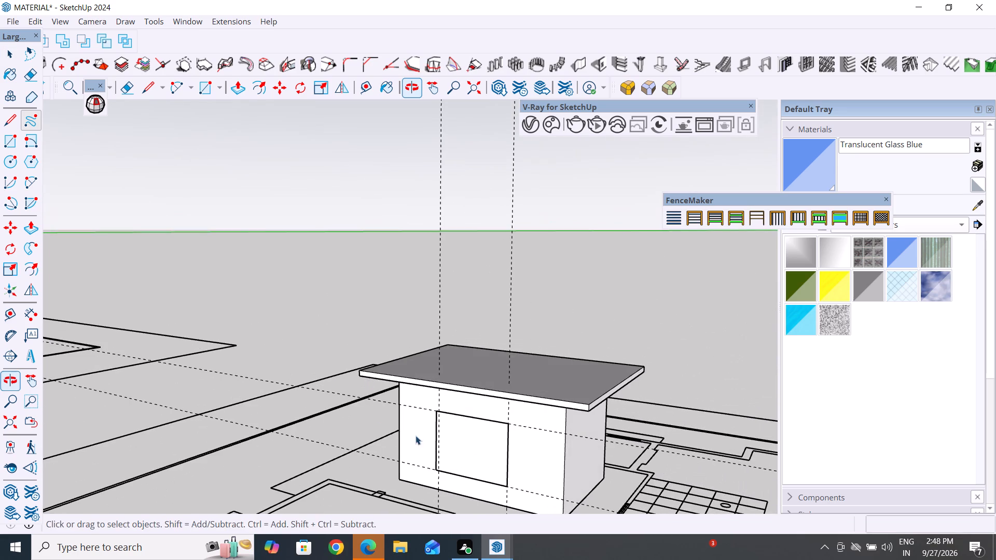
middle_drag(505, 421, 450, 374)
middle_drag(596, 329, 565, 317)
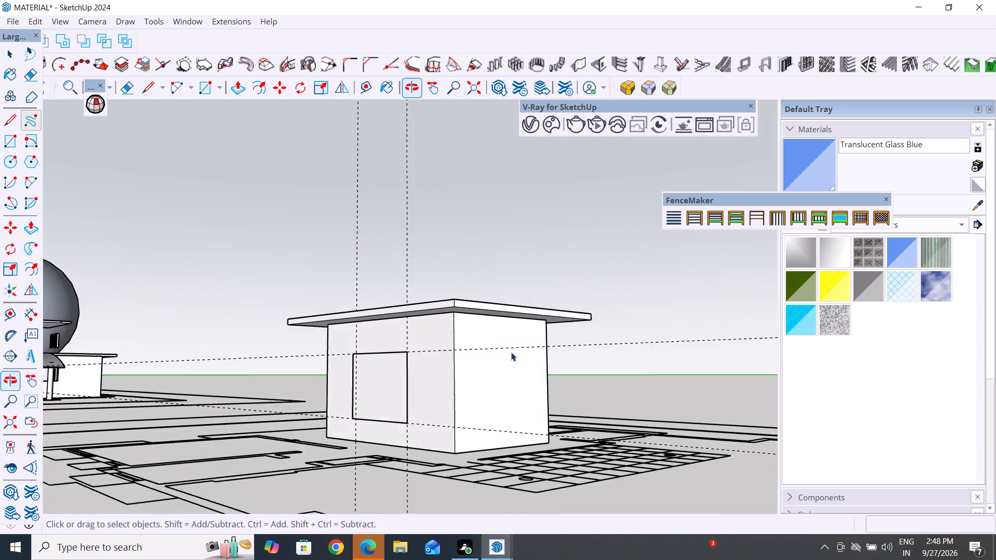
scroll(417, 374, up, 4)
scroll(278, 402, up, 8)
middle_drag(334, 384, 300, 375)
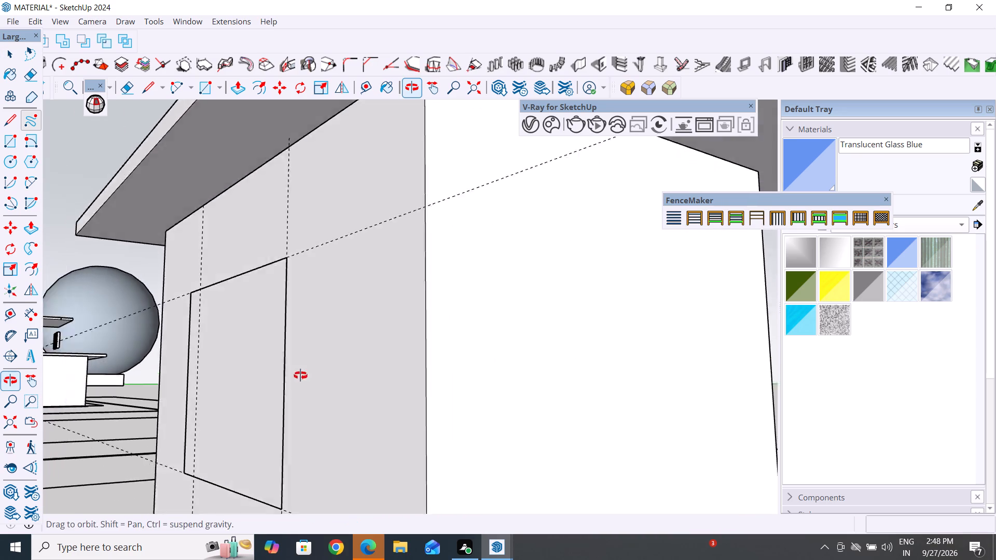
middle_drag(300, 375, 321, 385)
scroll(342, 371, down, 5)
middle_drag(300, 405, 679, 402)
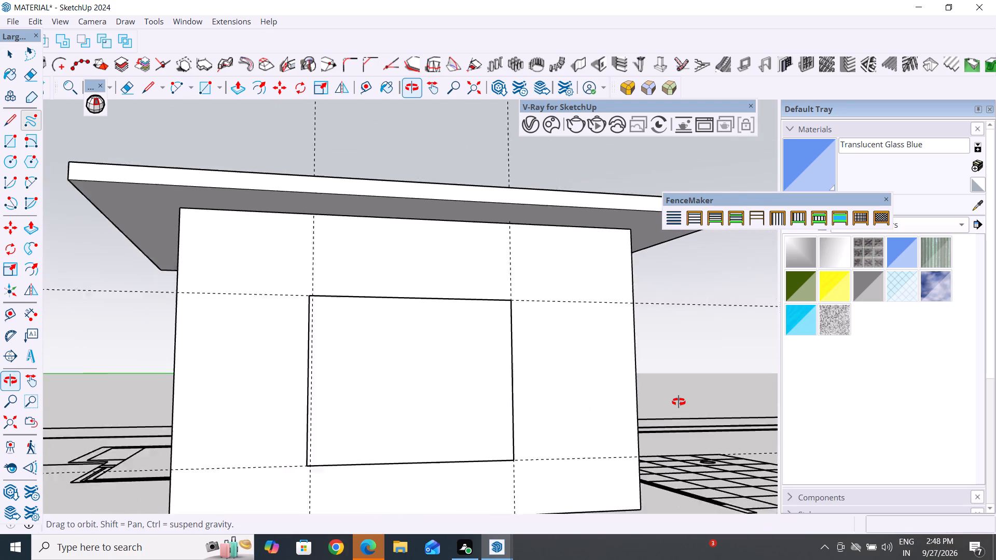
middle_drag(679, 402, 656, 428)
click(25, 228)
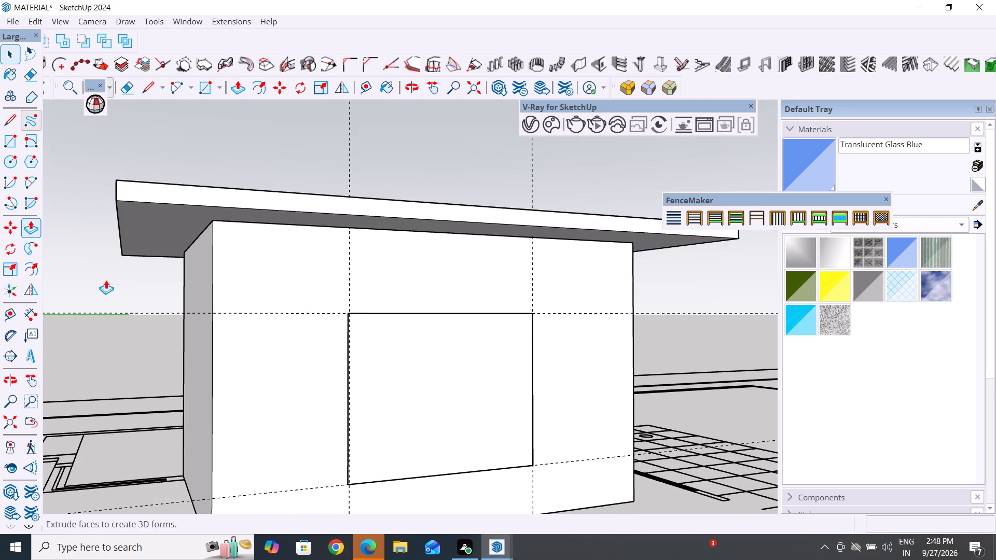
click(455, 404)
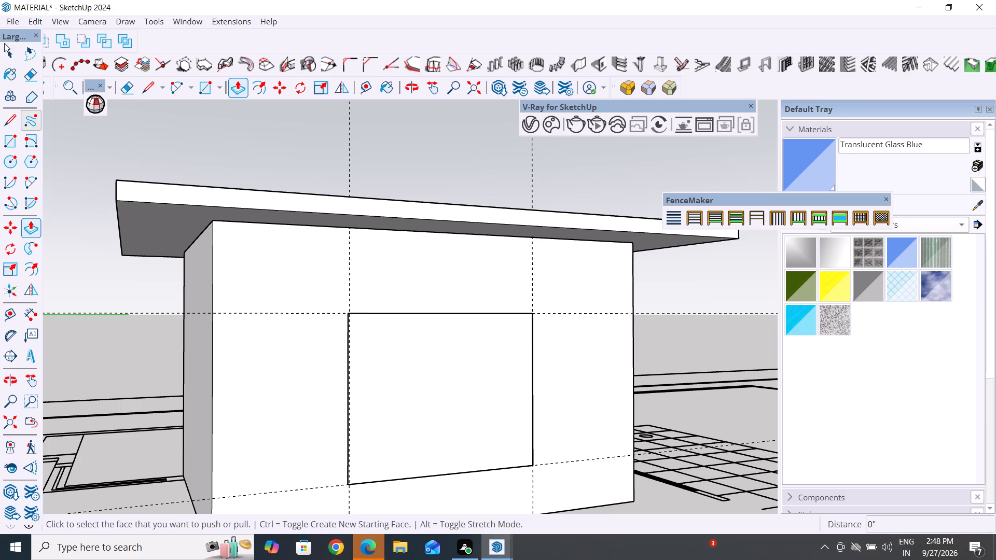
Select the room's wall group and examine its structure from the front, from underneath and from above.
click(9, 54)
click(482, 415)
scroll(596, 442, down, 6)
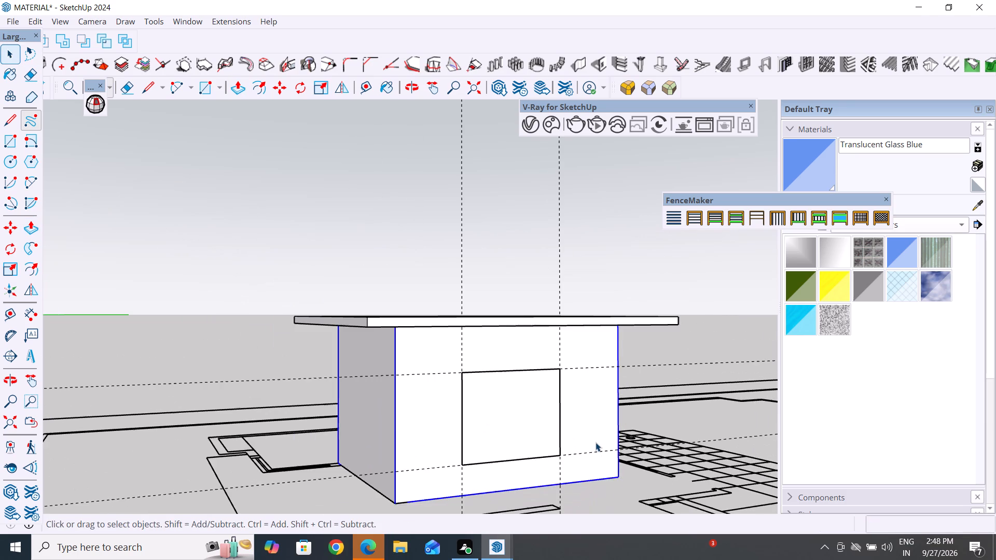
middle_drag(416, 432, 324, 463)
middle_drag(610, 422, 557, 199)
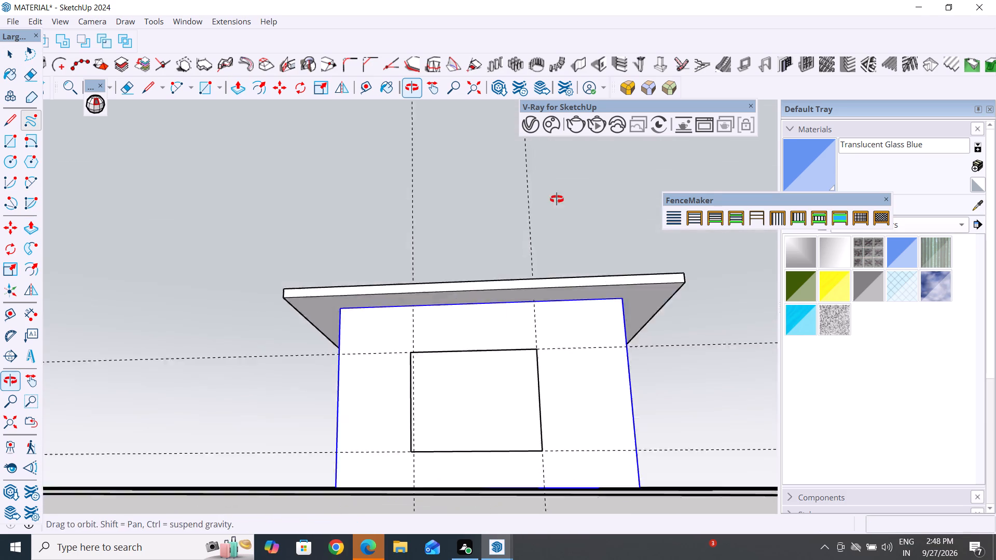
middle_drag(557, 199, 557, 190)
middle_drag(533, 407, 313, 235)
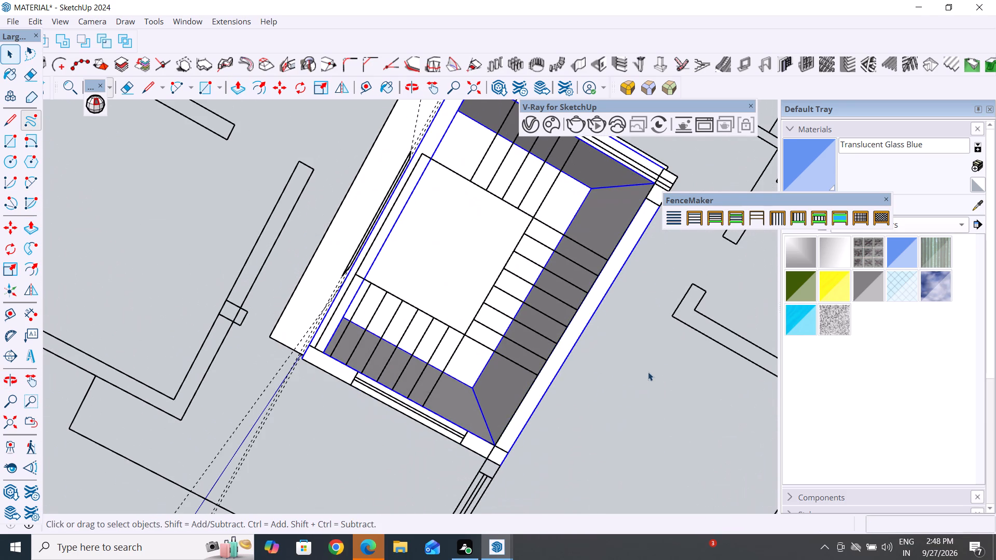
scroll(648, 372, down, 5)
middle_drag(523, 360, 455, 319)
middle_drag(470, 256, 328, 247)
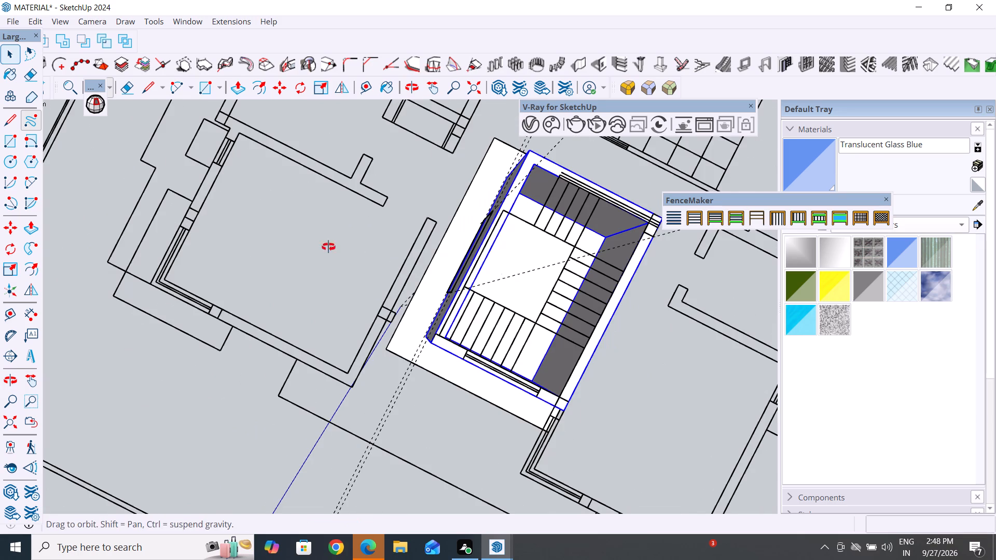
middle_drag(328, 247, 99, 262)
middle_drag(317, 388, 663, 322)
scroll(447, 241, up, 1)
middle_drag(537, 302, 606, 398)
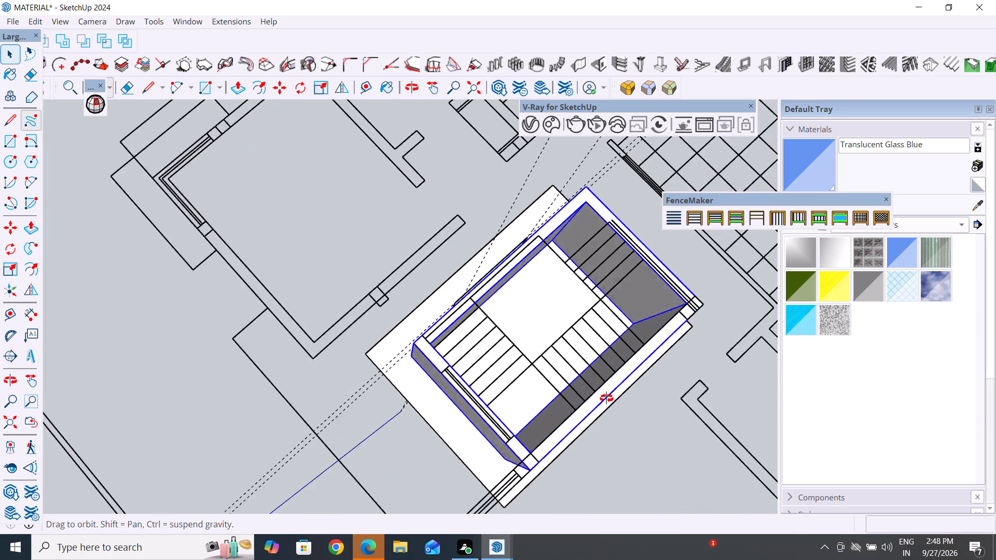
middle_drag(606, 398, 634, 553)
scroll(415, 297, down, 6)
middle_drag(412, 272, 417, 559)
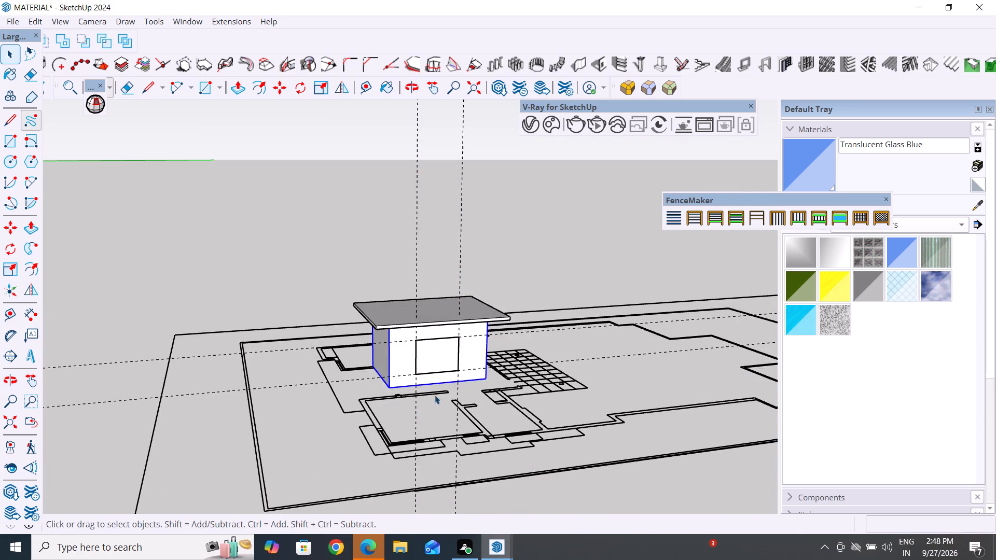
Examine from several angles how the rectangular outline and the dashed guides sit against the room's wall.
scroll(427, 379, up, 4)
middle_drag(458, 391, 297, 424)
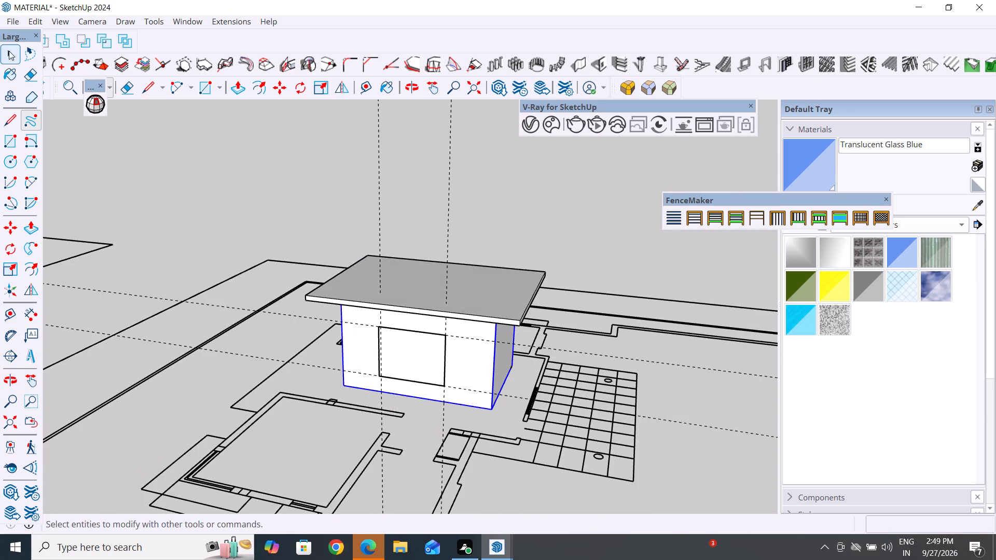
click(9, 51)
double_click(530, 195)
click(418, 360)
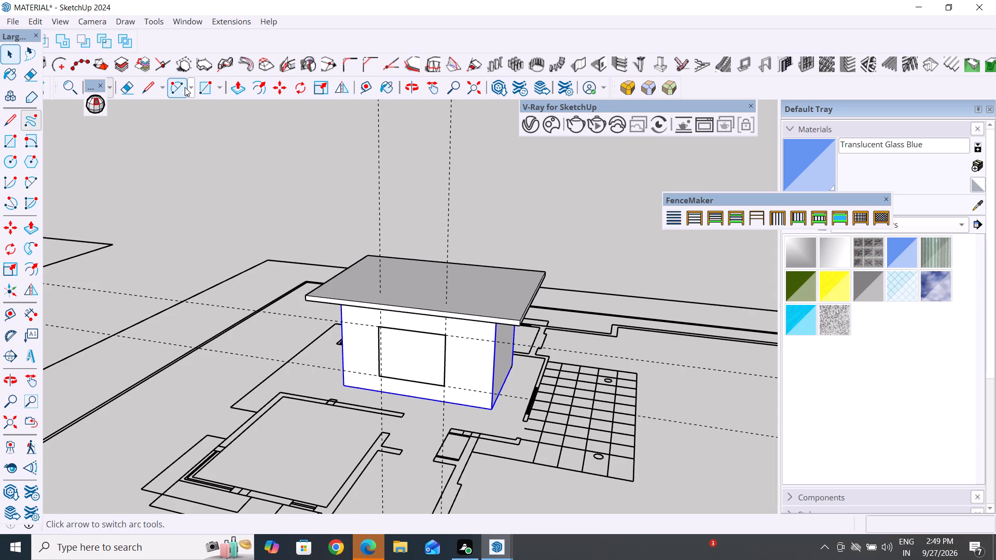
click(206, 82)
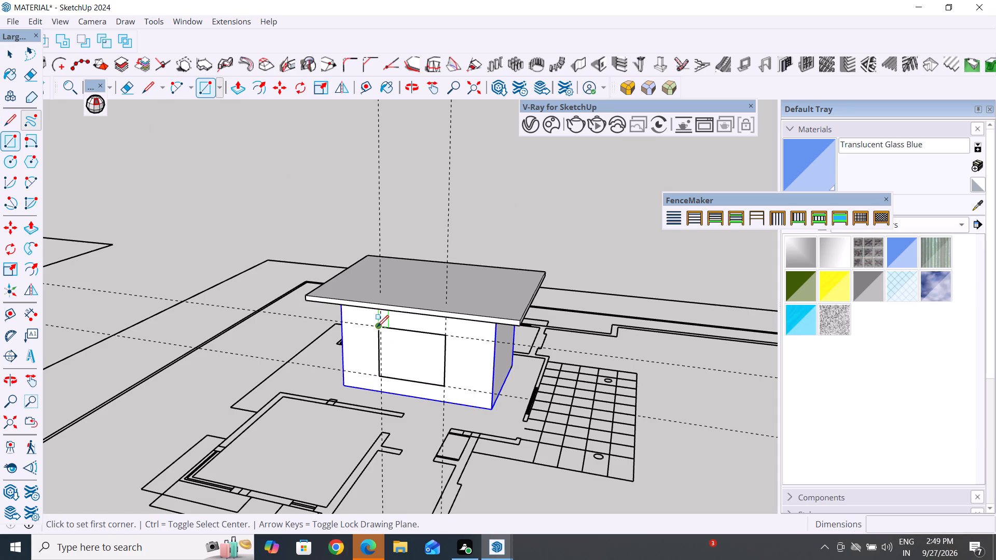
scroll(377, 327, up, 15)
middle_drag(377, 327, 401, 324)
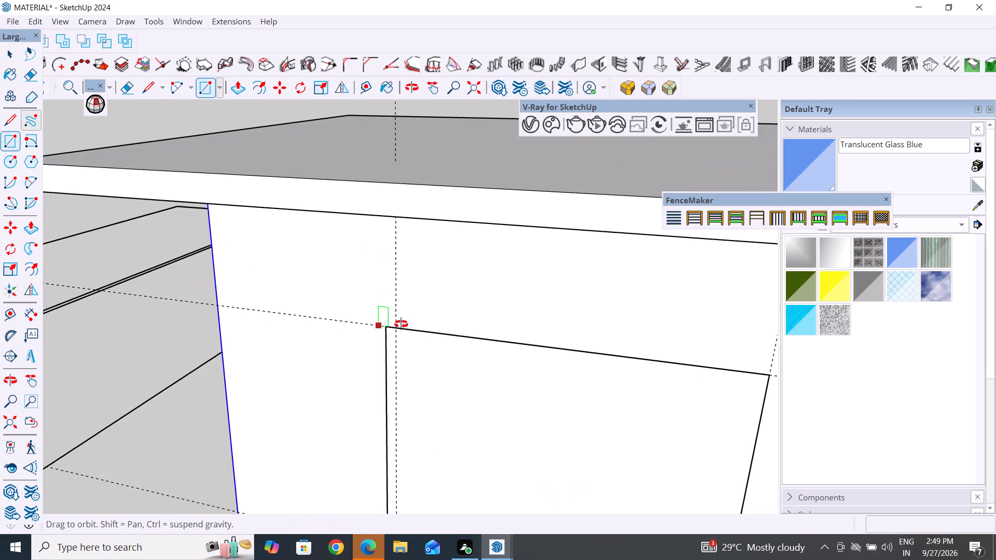
middle_drag(401, 324, 278, 281)
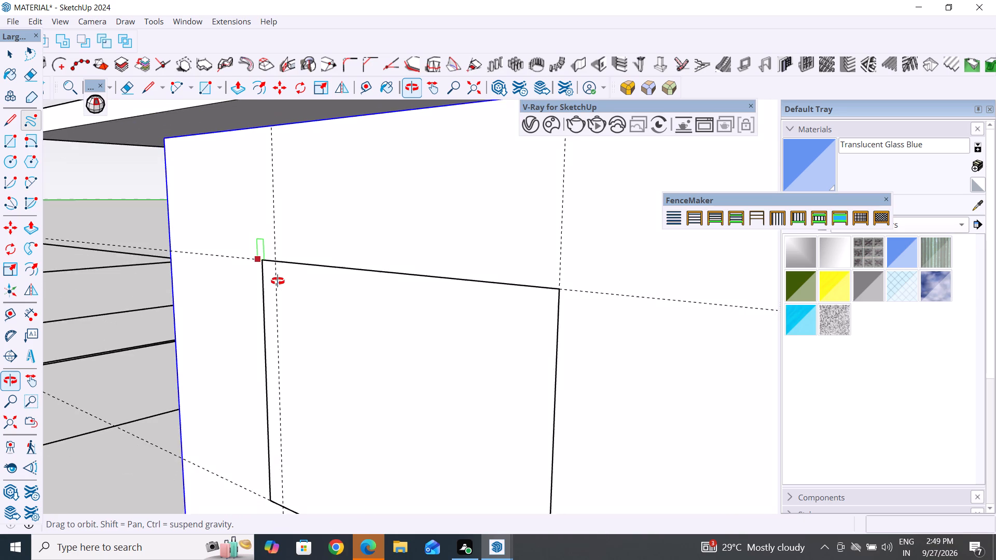
middle_drag(278, 281, 618, 296)
middle_drag(596, 295, 651, 307)
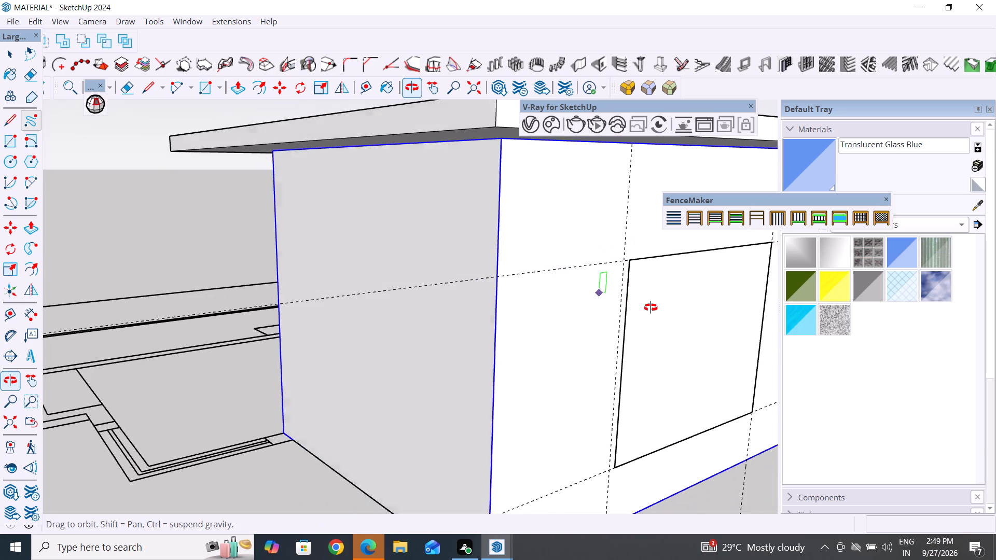
middle_drag(651, 307, 773, 283)
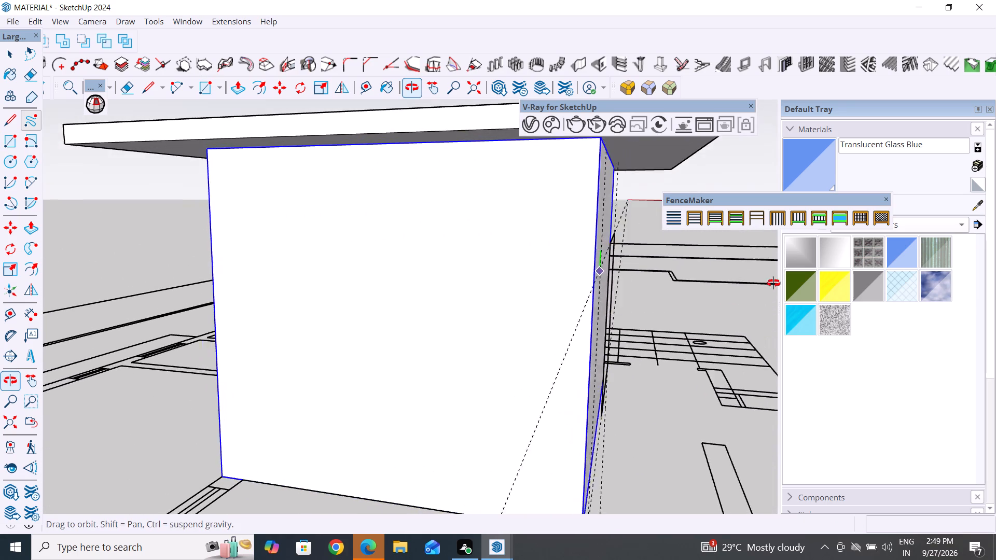
middle_drag(773, 283, 779, 303)
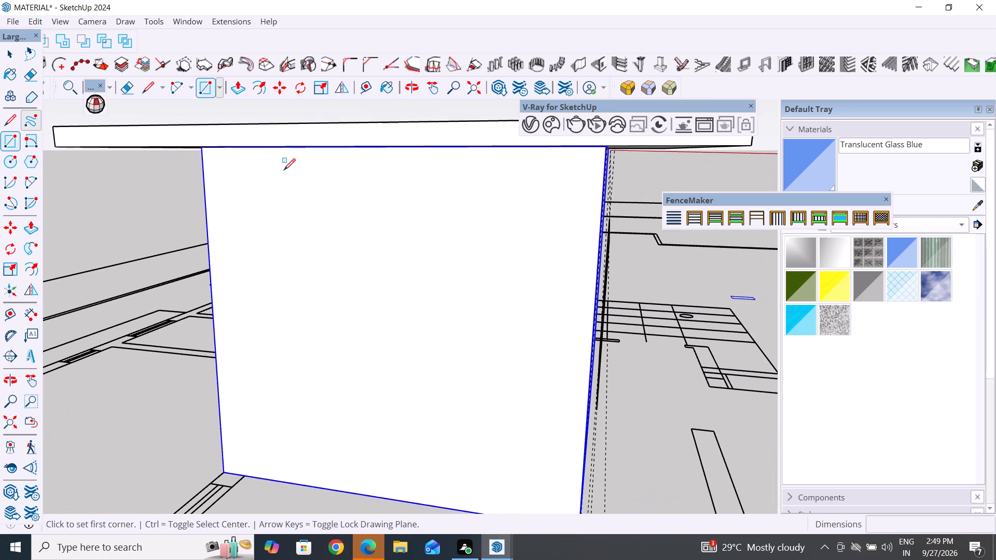
click(13, 48)
scroll(628, 219, up, 4)
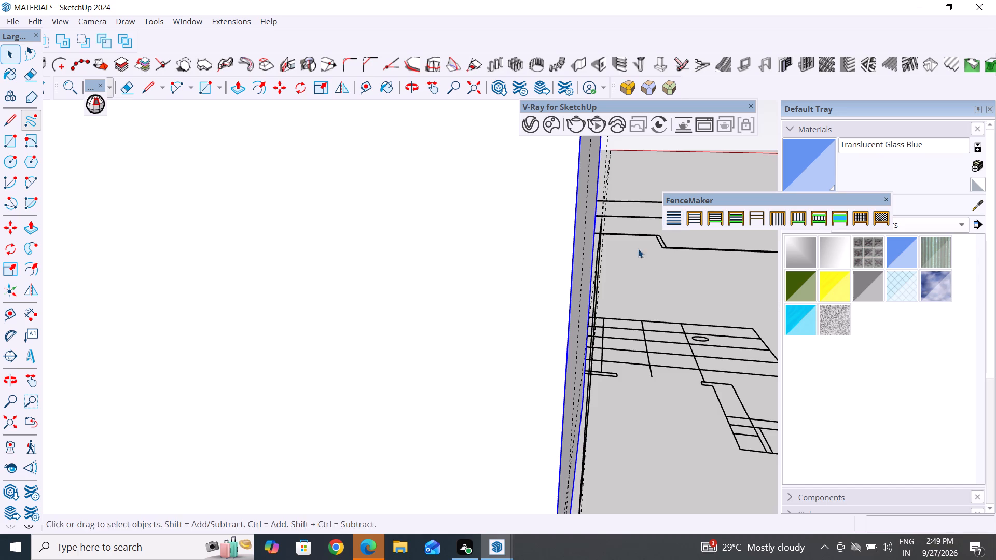
middle_drag(625, 257, 527, 252)
scroll(608, 264, up, 4)
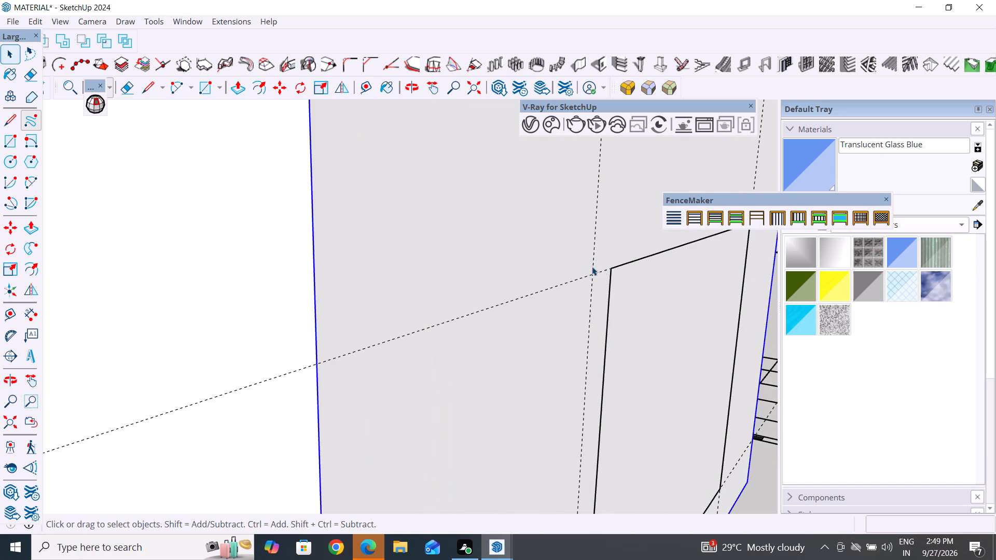
scroll(590, 265, down, 4)
middle_drag(611, 299, 656, 343)
middle_drag(656, 322, 659, 293)
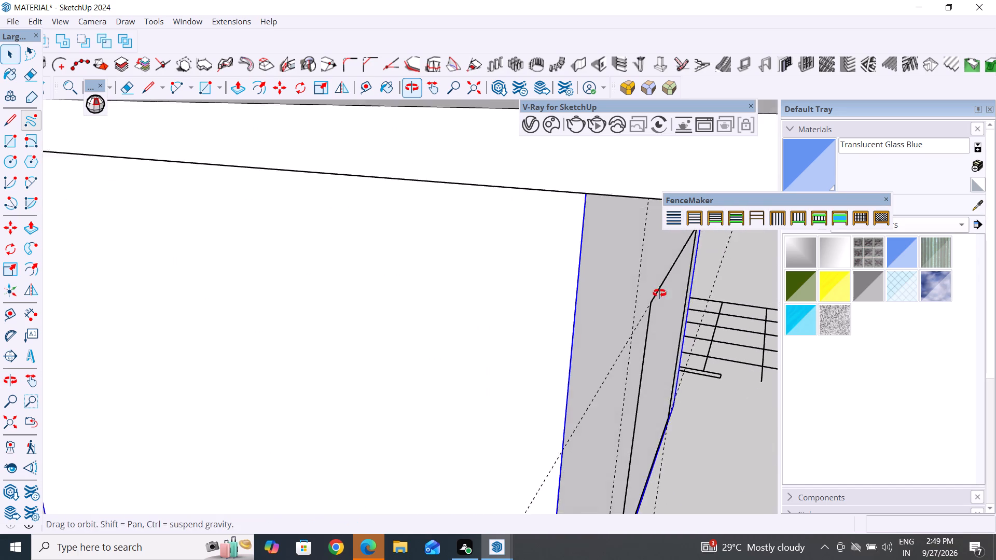
middle_drag(659, 293, 688, 288)
Move the upper horizontal guide towards the wall face, check its alignment with the rectangular outline, and clear the selection.
click(670, 394)
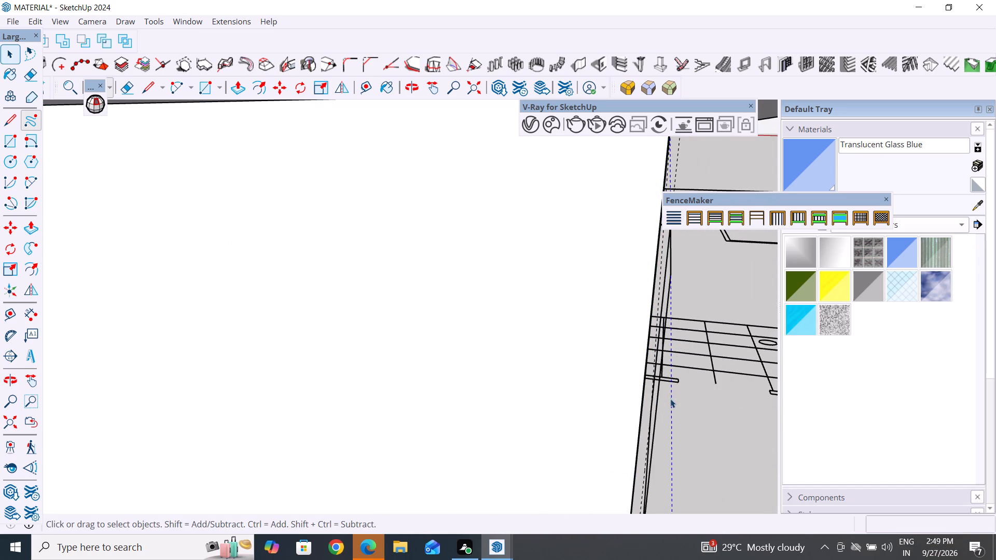
key(m)
click(671, 394)
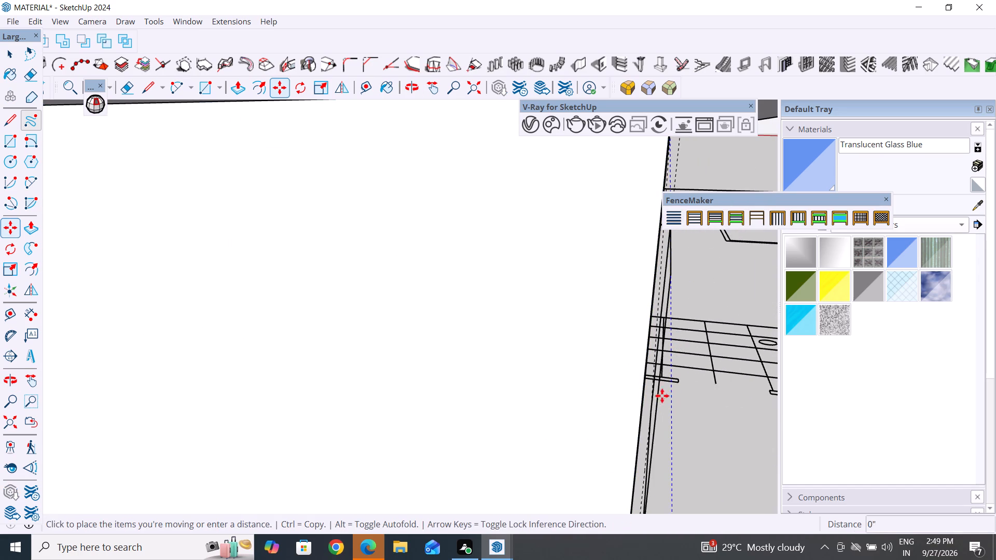
click(639, 390)
scroll(646, 310, down, 6)
scroll(696, 339, up, 1)
middle_drag(653, 344, 528, 323)
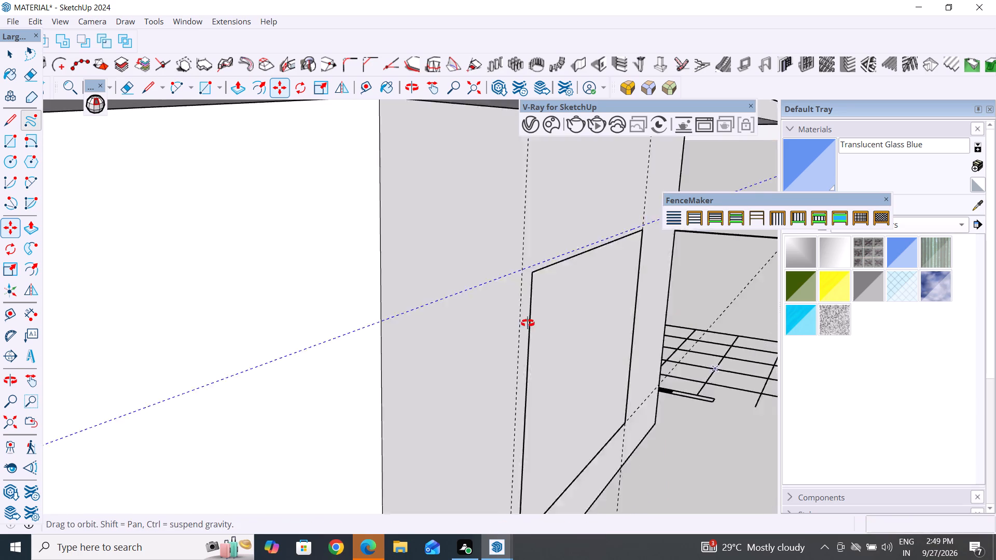
middle_drag(528, 323, 519, 376)
scroll(399, 346, up, 4)
middle_drag(375, 391, 386, 391)
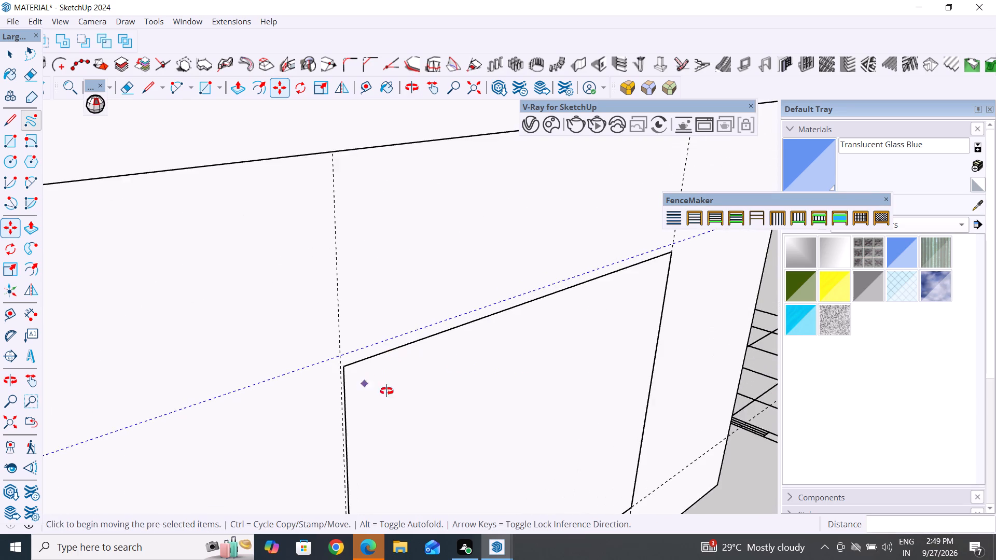
middle_drag(386, 391, 551, 362)
scroll(424, 387, up, 1)
middle_drag(551, 362, 492, 357)
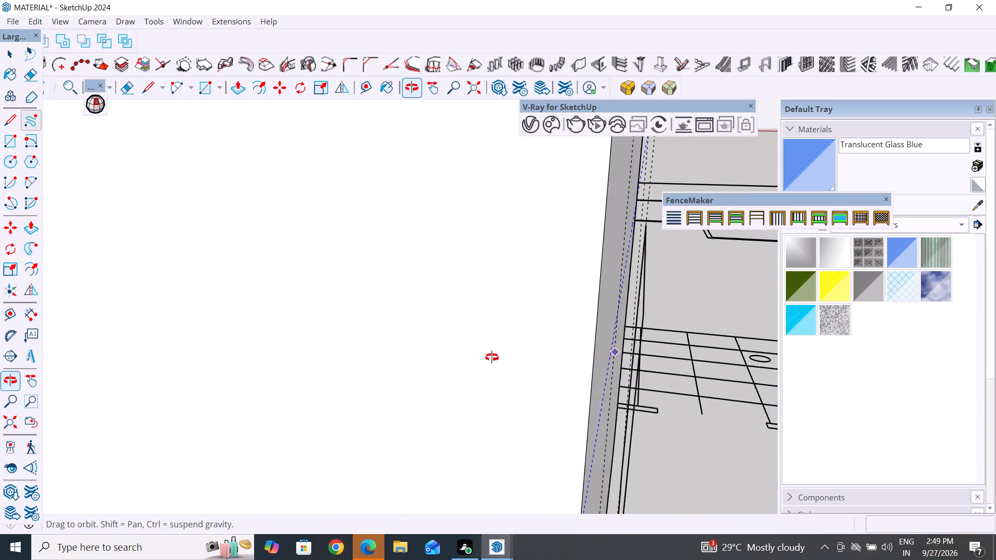
middle_drag(492, 357, 511, 364)
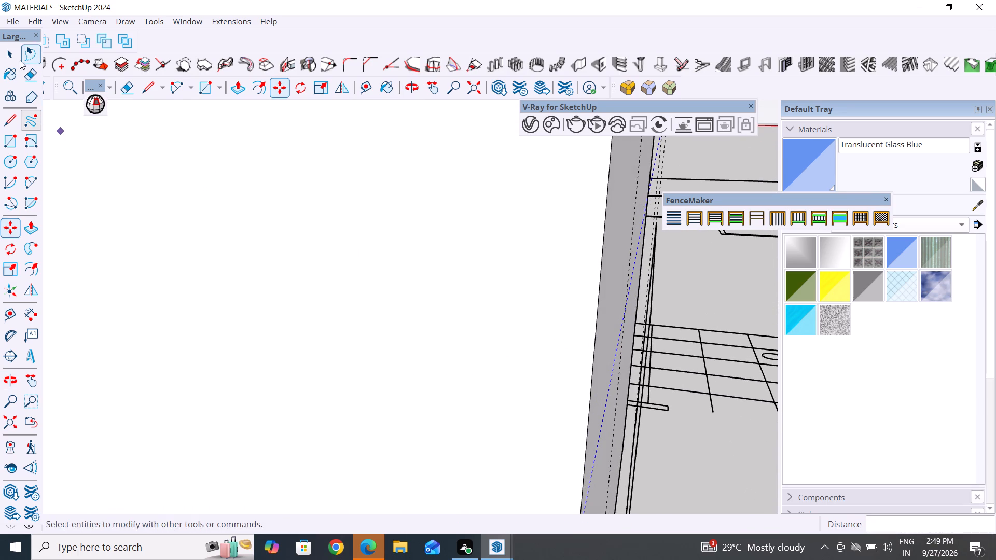
click(20, 60)
click(707, 156)
Move the outline's top and left edges together about 3 3/8 inches, snapping their shared corner to the guide intersection.
scroll(655, 248, up, 1)
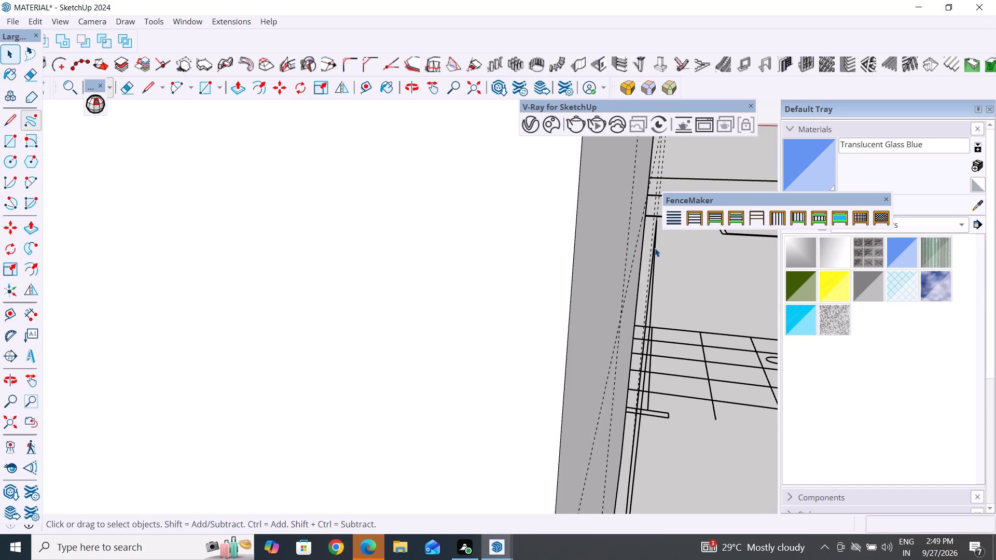
middle_drag(655, 305, 595, 280)
scroll(568, 308, down, 14)
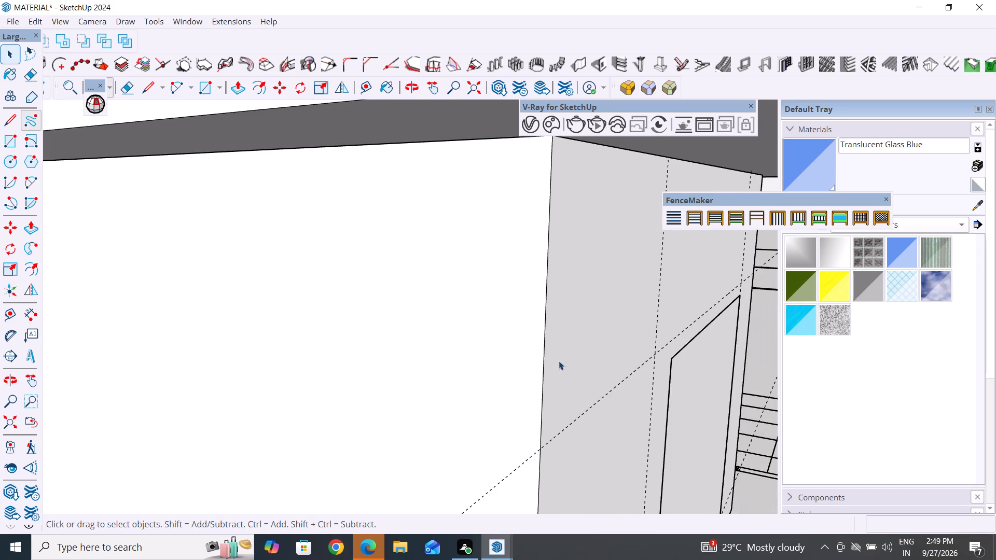
click(669, 399)
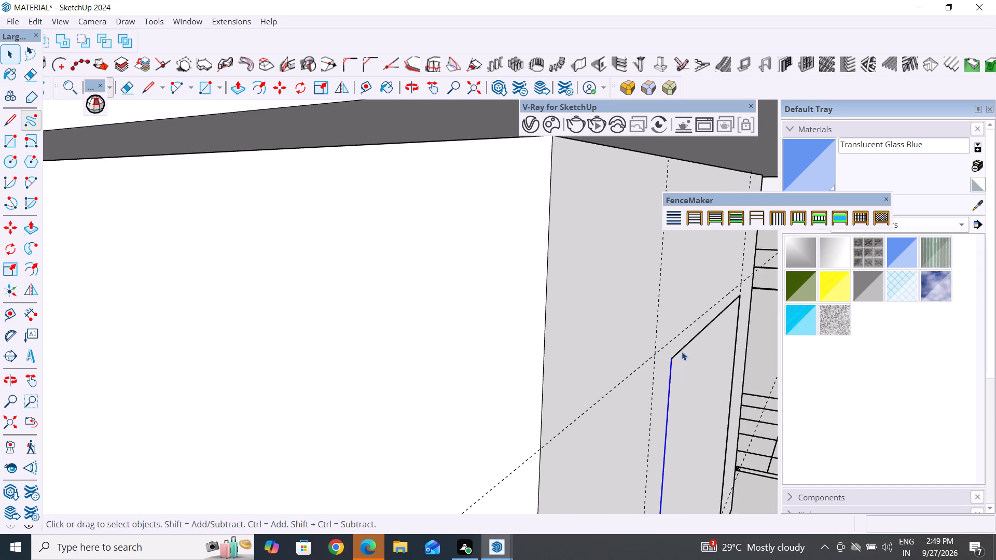
shift+click(682, 352)
key(m)
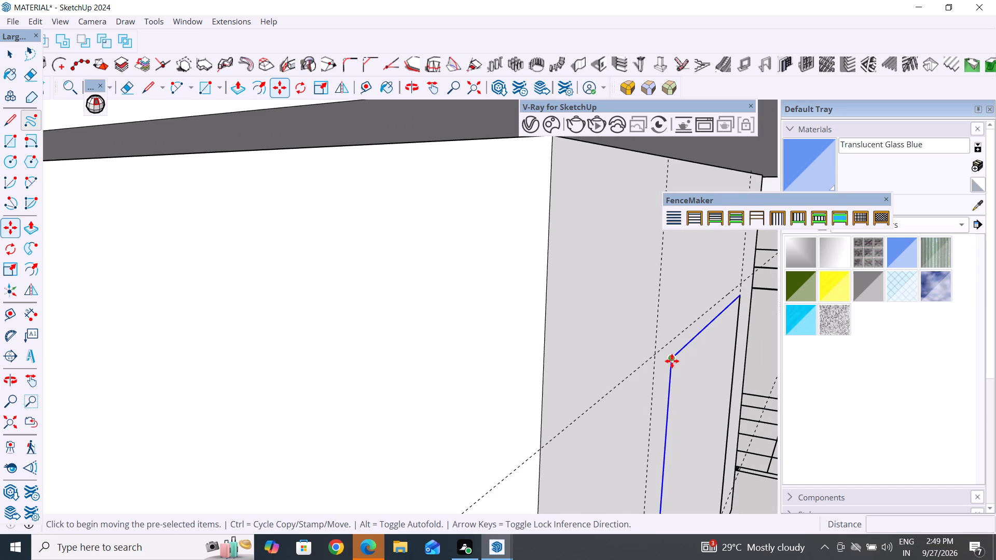
click(672, 361)
click(658, 353)
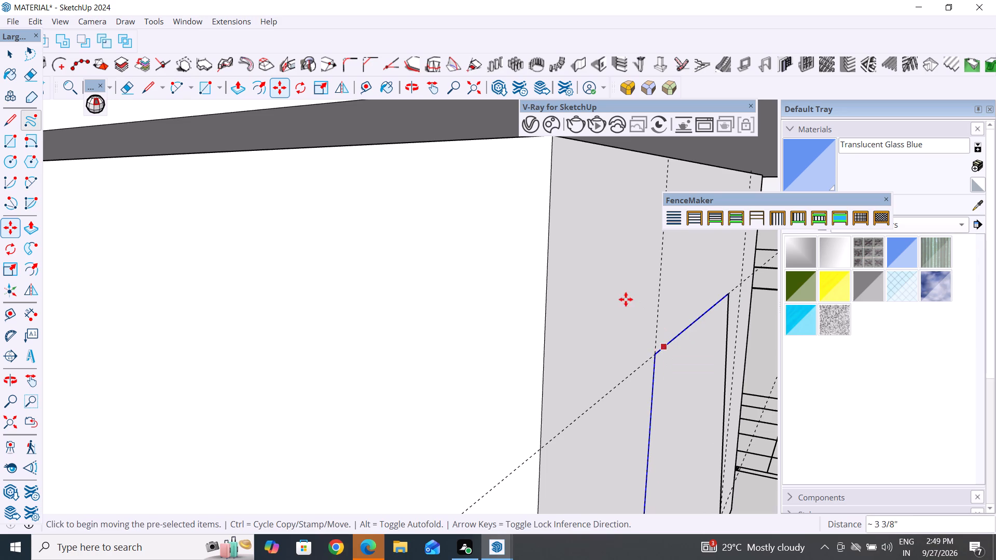
scroll(596, 294, down, 6)
middle_drag(615, 324, 505, 293)
scroll(378, 269, down, 11)
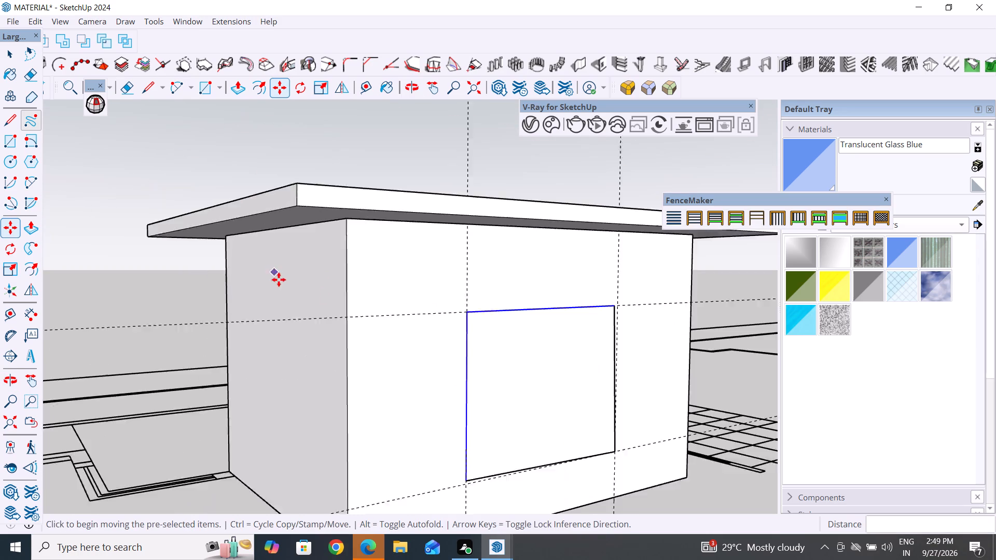
scroll(285, 284, down, 2)
middle_drag(446, 357, 382, 404)
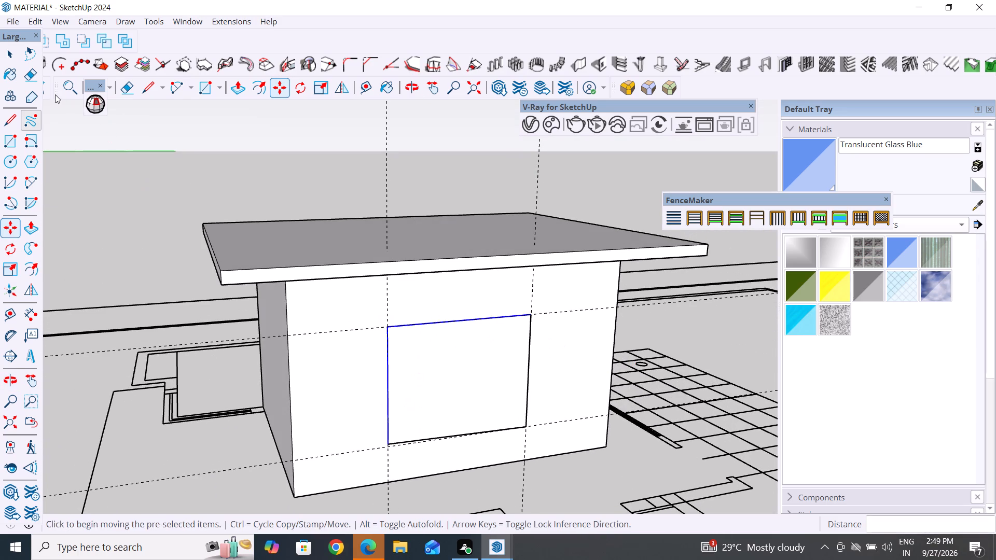
click(16, 55)
click(284, 161)
Move the right-hand vertical guide about 3 11/16 inches onto the outline's upper right corner.
middle_drag(550, 366, 503, 367)
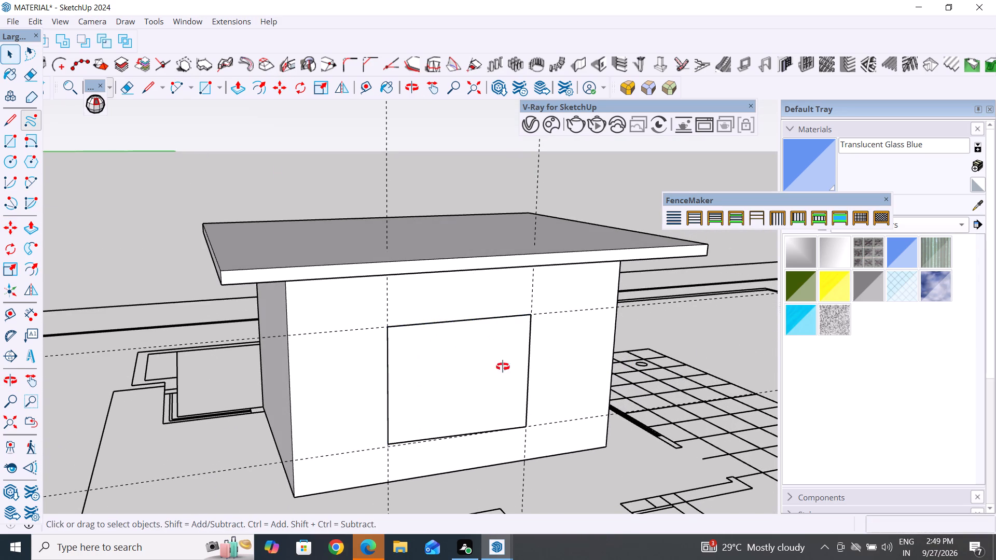
middle_drag(503, 367, 259, 341)
scroll(402, 355, up, 6)
click(407, 319)
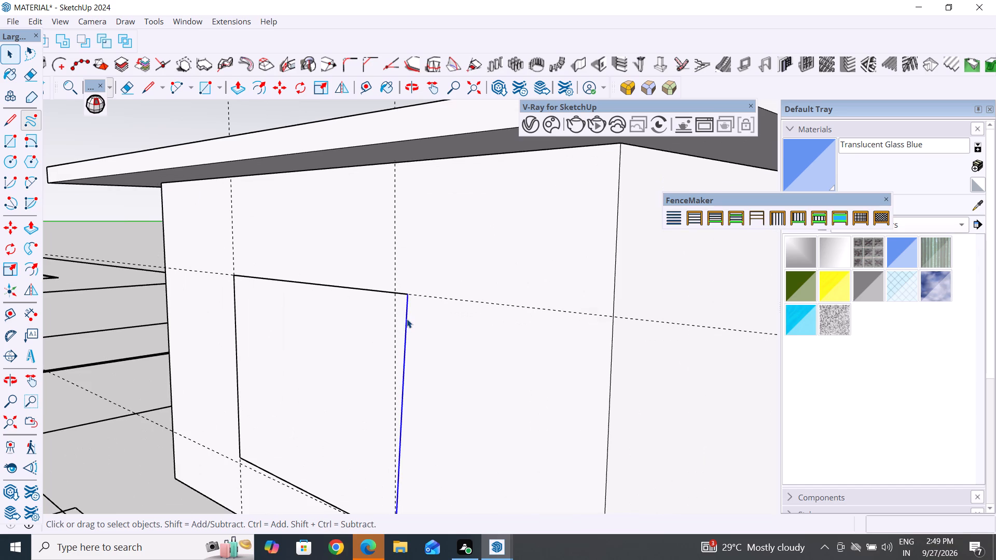
middle_drag(440, 319, 342, 310)
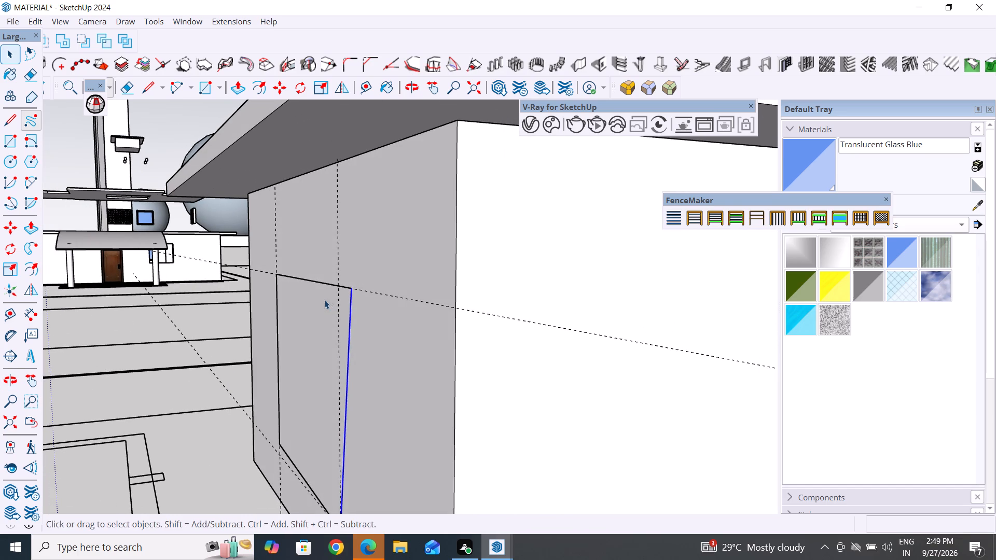
click(339, 299)
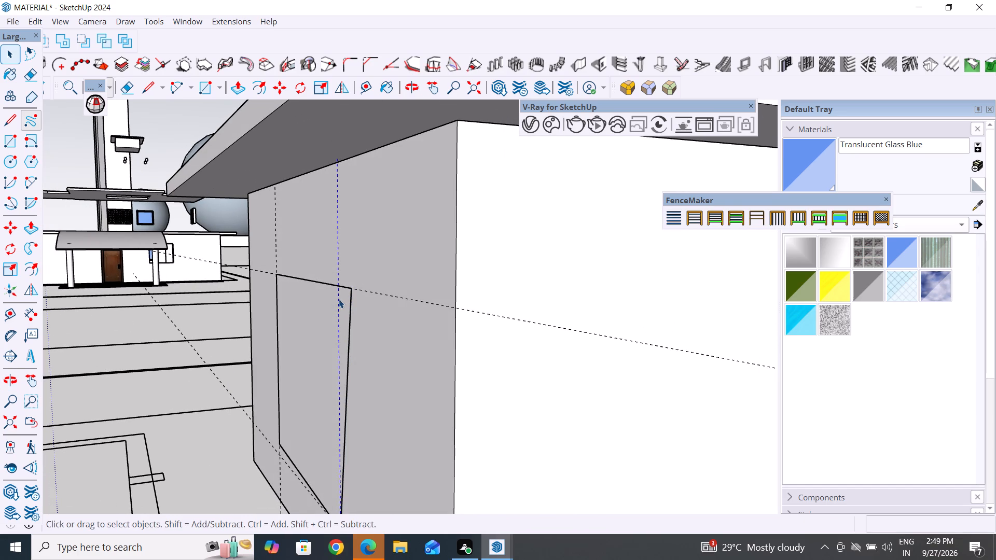
key(m)
click(337, 283)
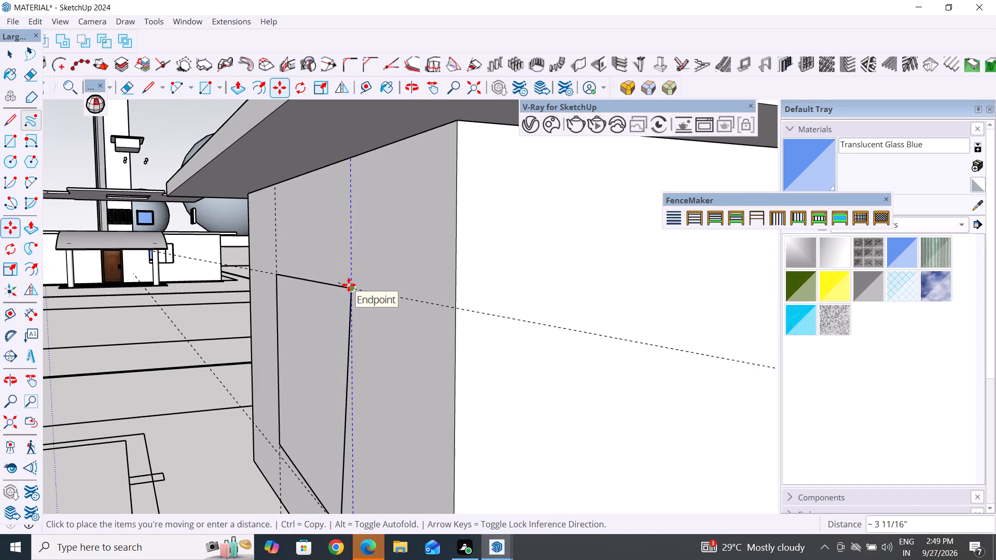
click(349, 285)
scroll(530, 313, down, 6)
middle_drag(448, 394, 651, 391)
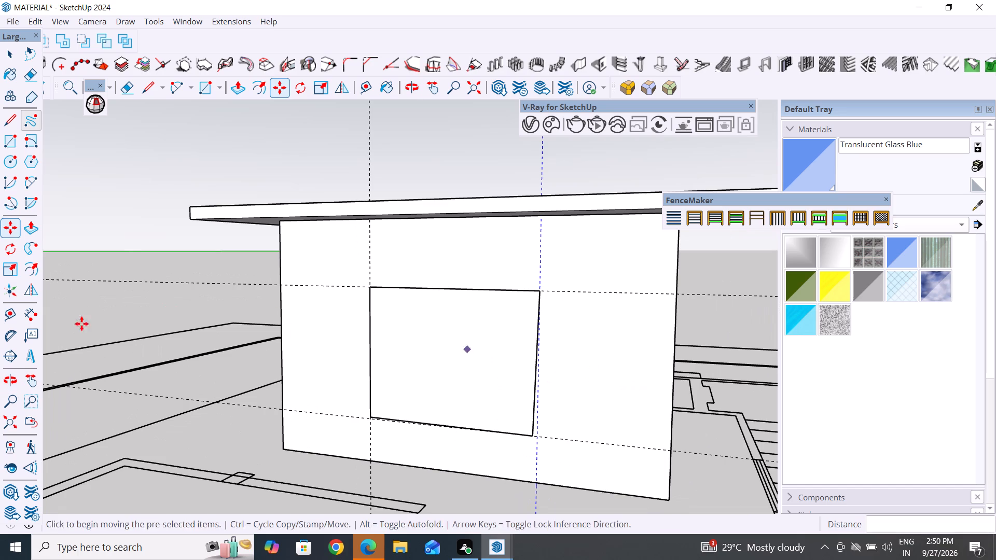
Delete the right edge of the rectangular outline on the wall.
click(11, 58)
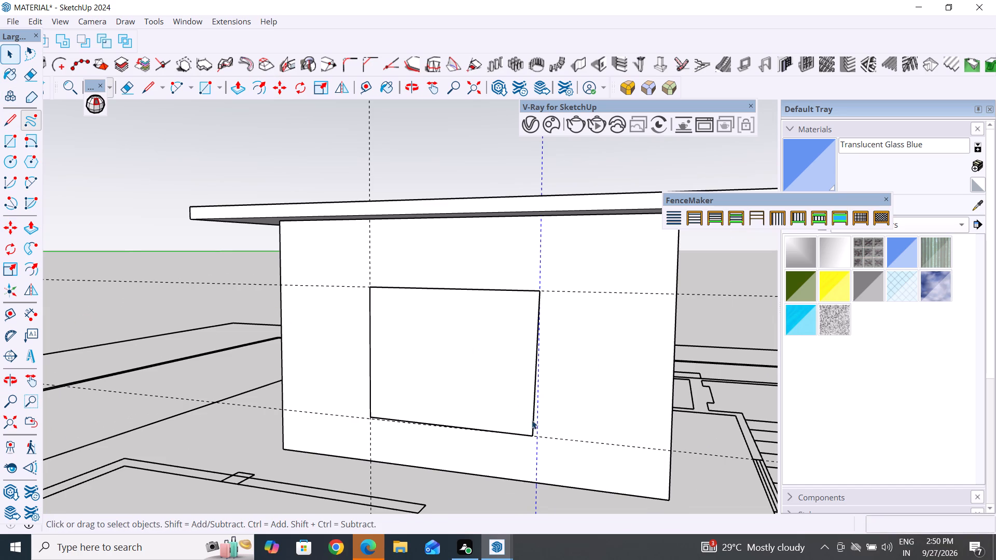
click(534, 421)
key(Delete)
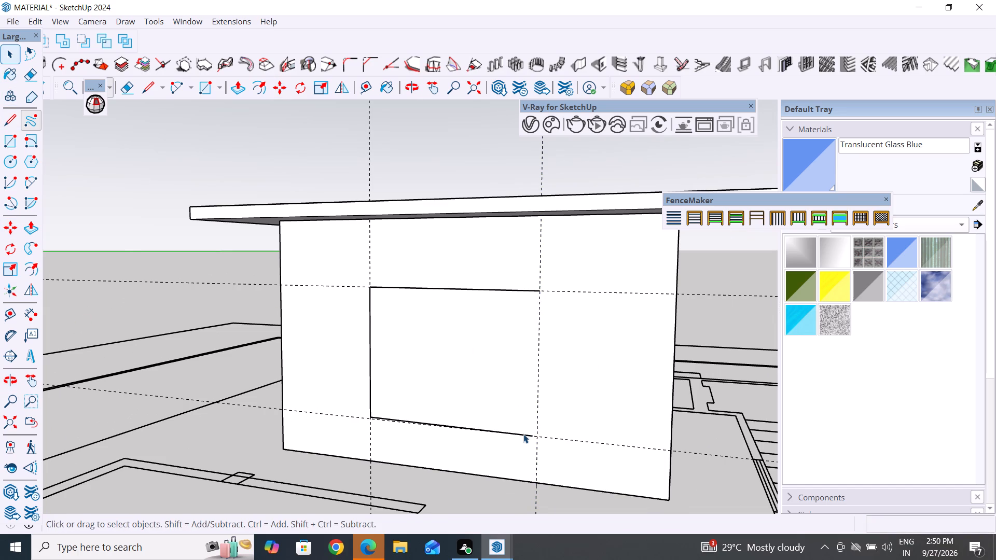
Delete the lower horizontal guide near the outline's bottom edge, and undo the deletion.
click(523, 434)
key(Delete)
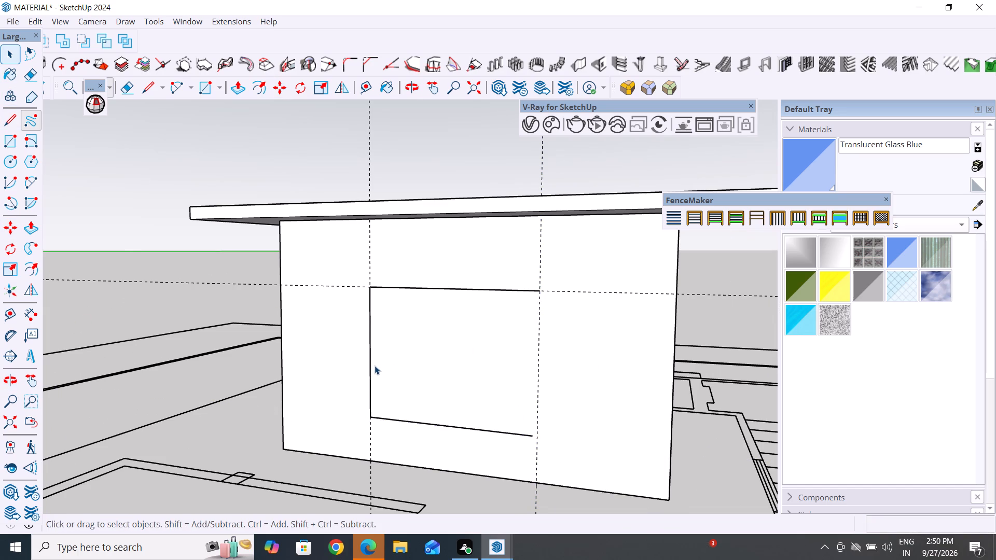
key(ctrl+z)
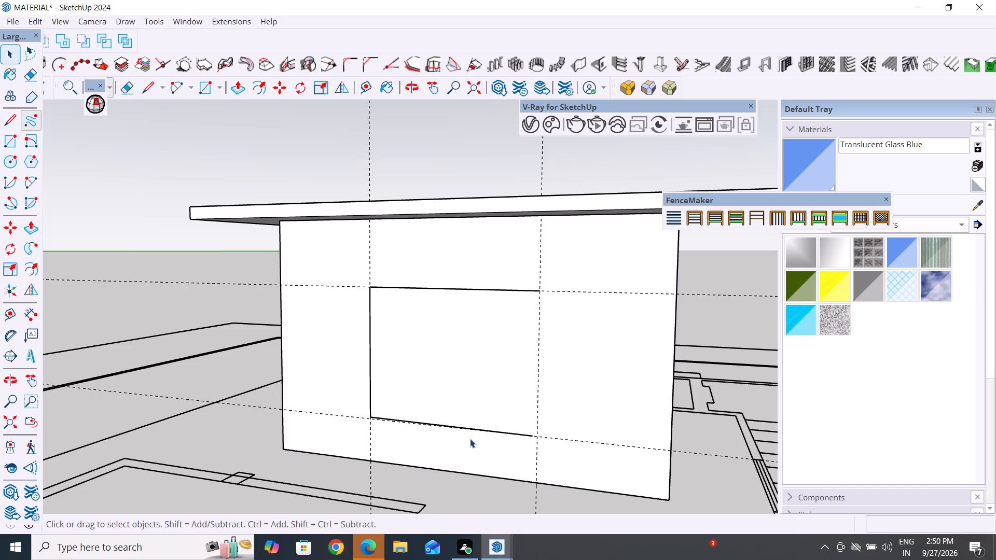
Delete the remaining bottom, left and top edges of the rectangular outline on the wall.
scroll(371, 421, up, 11)
click(379, 421)
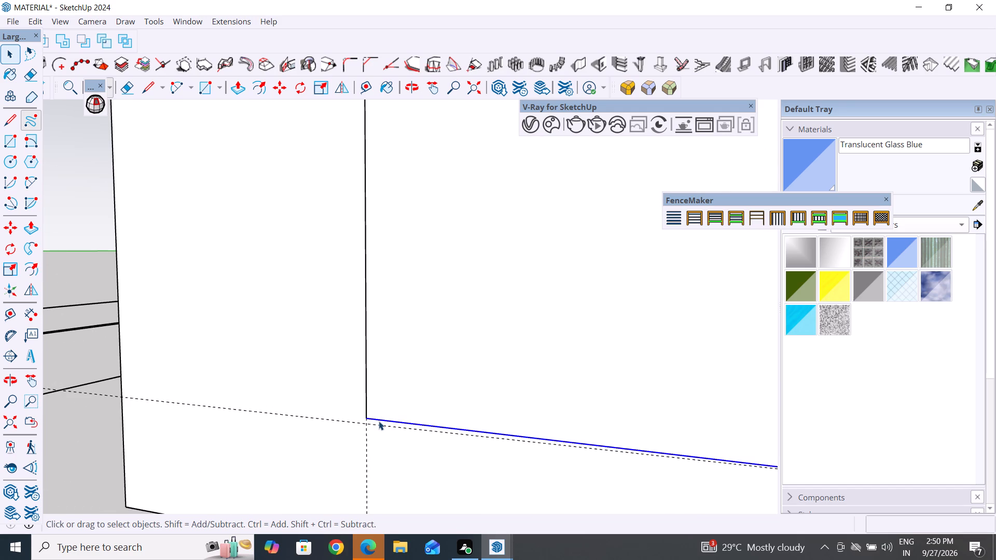
key(Delete)
click(368, 398)
key(Delete)
scroll(427, 416, down, 9)
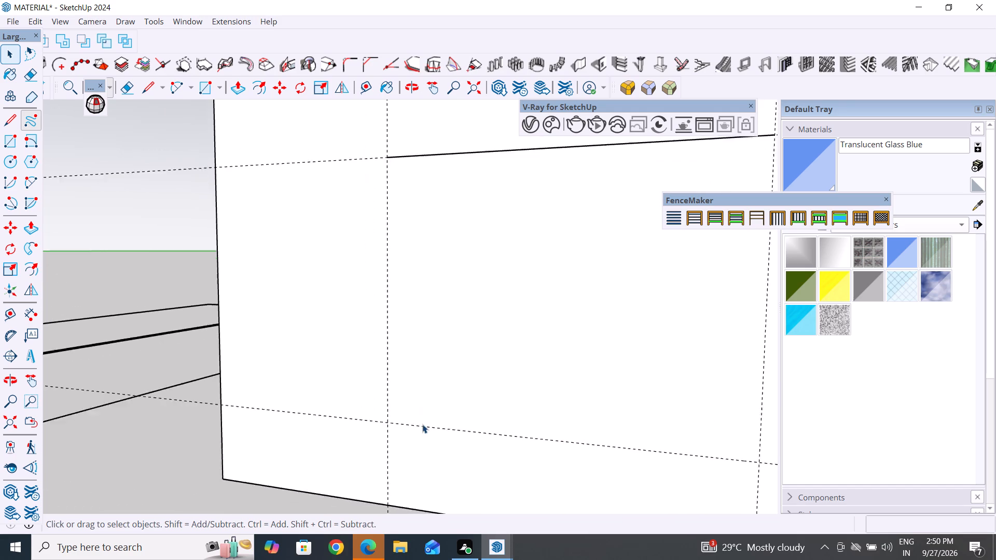
scroll(422, 424, down, 4)
click(515, 289)
key(Delete)
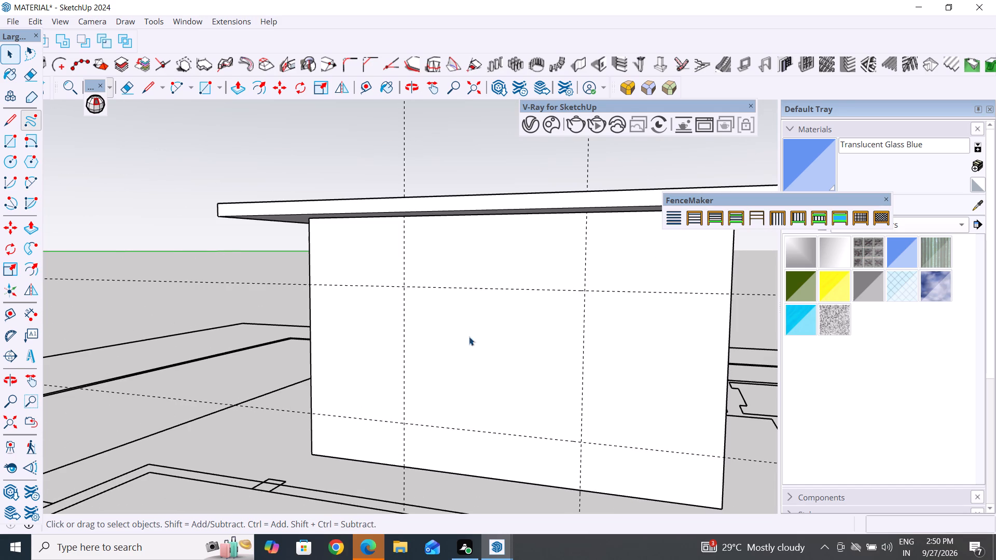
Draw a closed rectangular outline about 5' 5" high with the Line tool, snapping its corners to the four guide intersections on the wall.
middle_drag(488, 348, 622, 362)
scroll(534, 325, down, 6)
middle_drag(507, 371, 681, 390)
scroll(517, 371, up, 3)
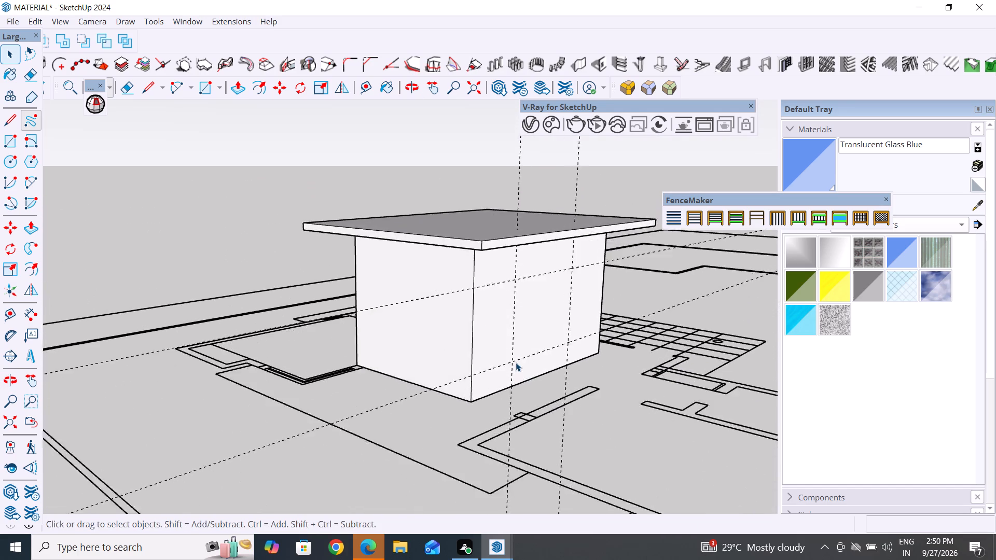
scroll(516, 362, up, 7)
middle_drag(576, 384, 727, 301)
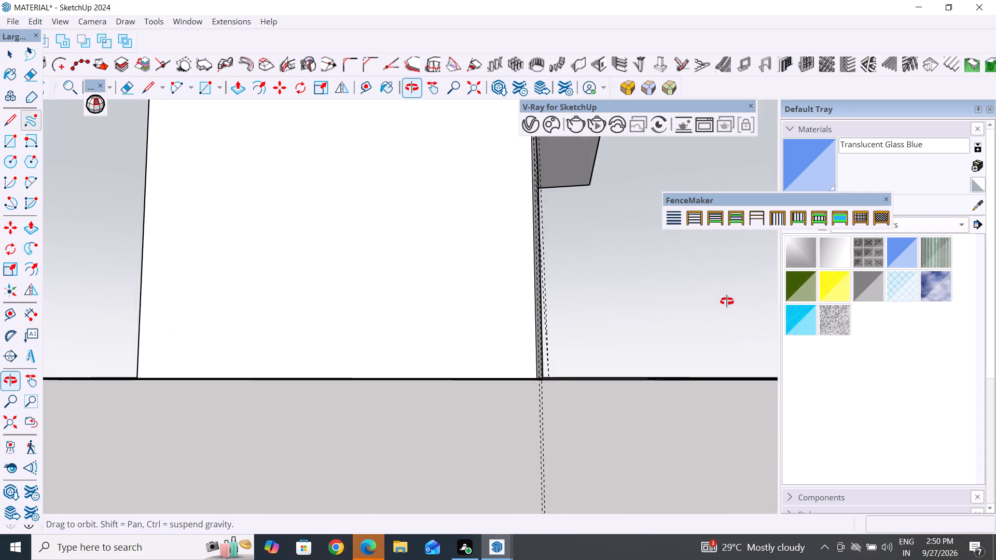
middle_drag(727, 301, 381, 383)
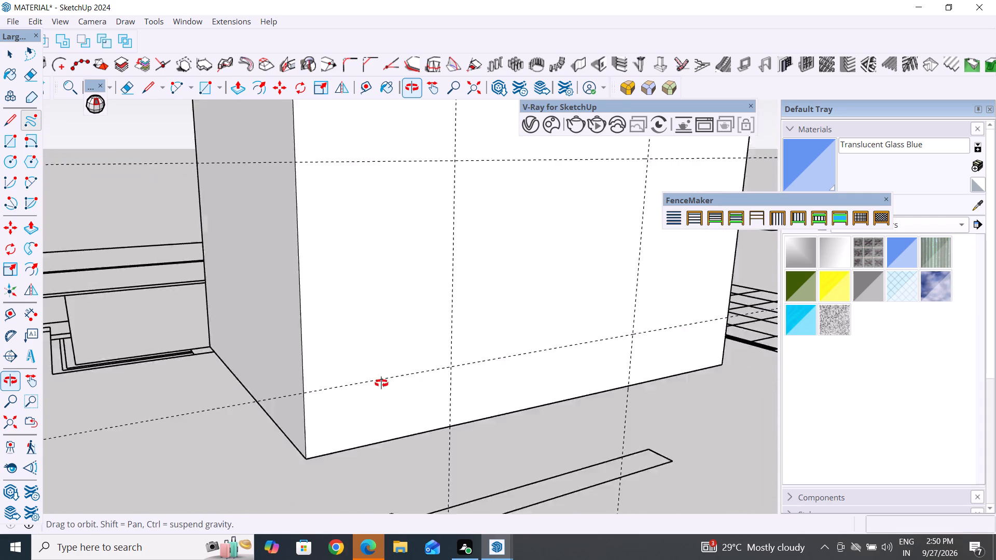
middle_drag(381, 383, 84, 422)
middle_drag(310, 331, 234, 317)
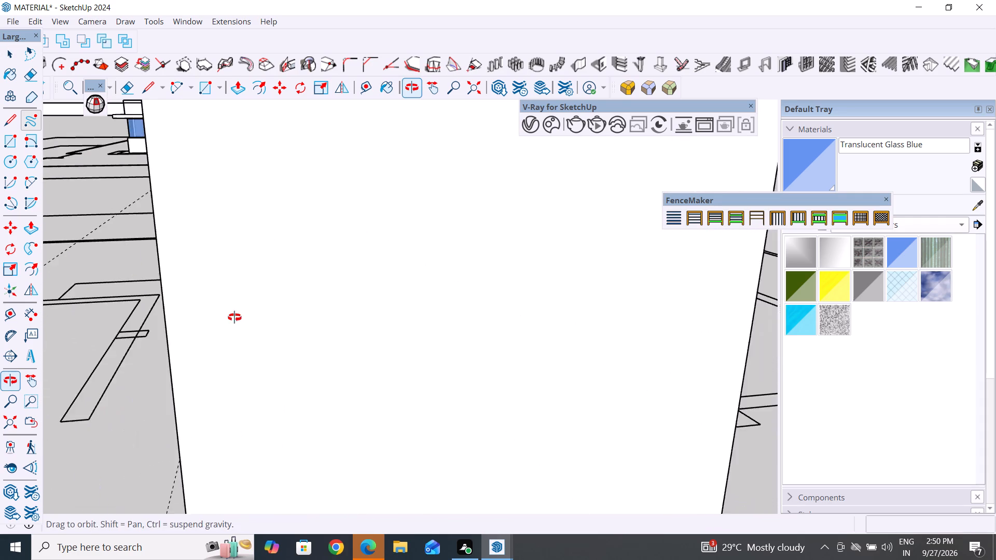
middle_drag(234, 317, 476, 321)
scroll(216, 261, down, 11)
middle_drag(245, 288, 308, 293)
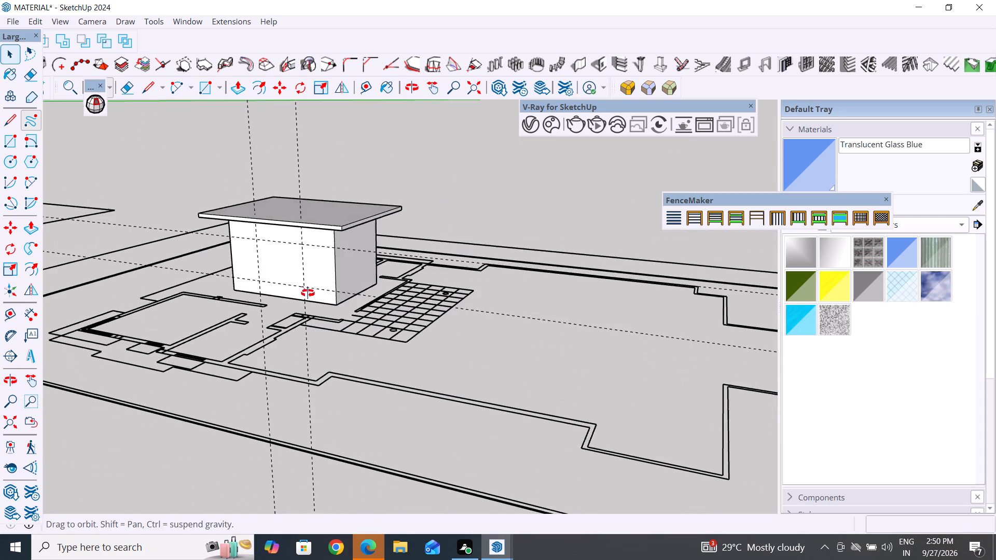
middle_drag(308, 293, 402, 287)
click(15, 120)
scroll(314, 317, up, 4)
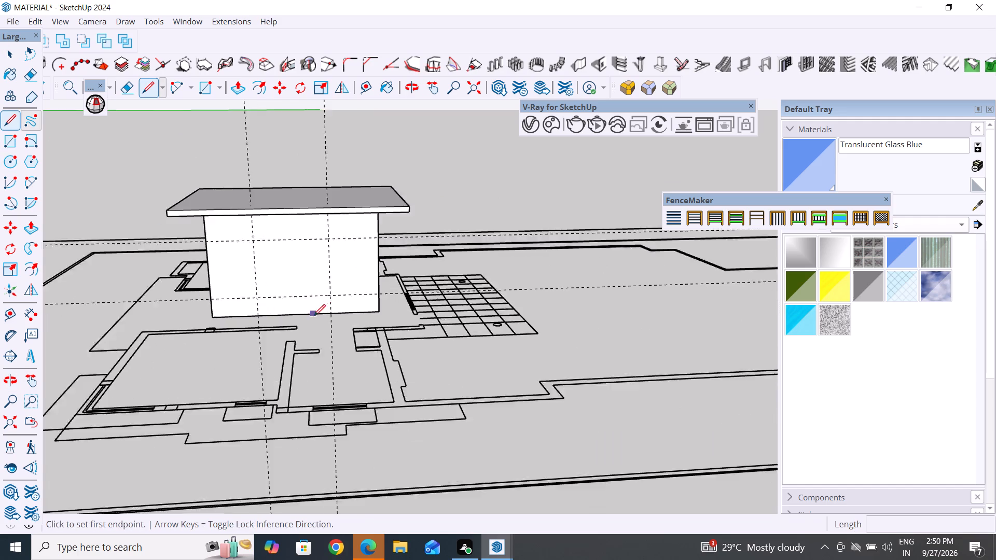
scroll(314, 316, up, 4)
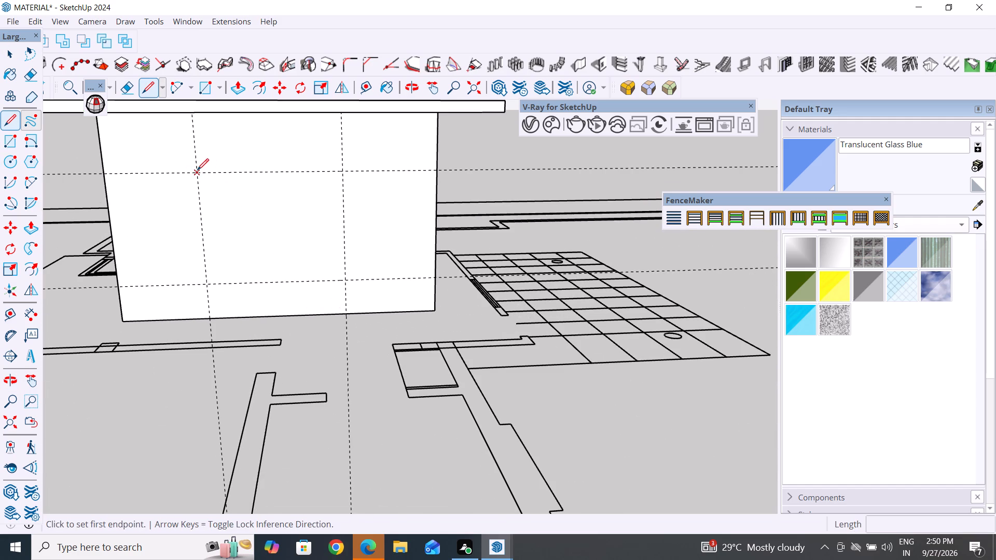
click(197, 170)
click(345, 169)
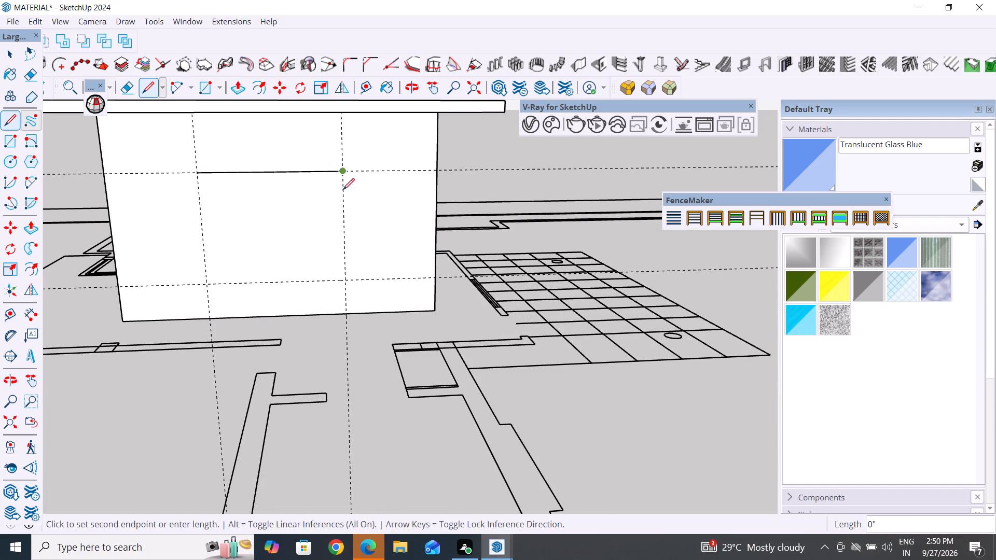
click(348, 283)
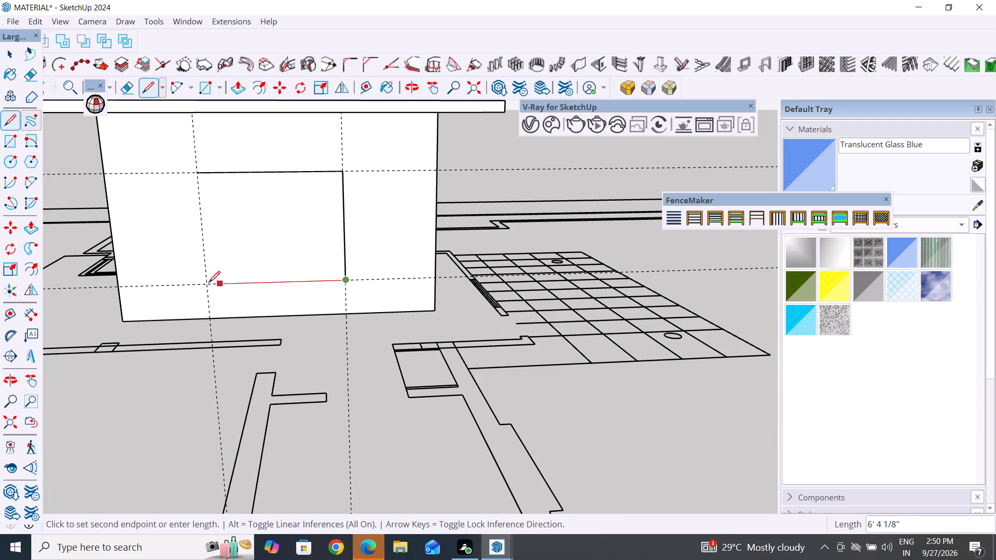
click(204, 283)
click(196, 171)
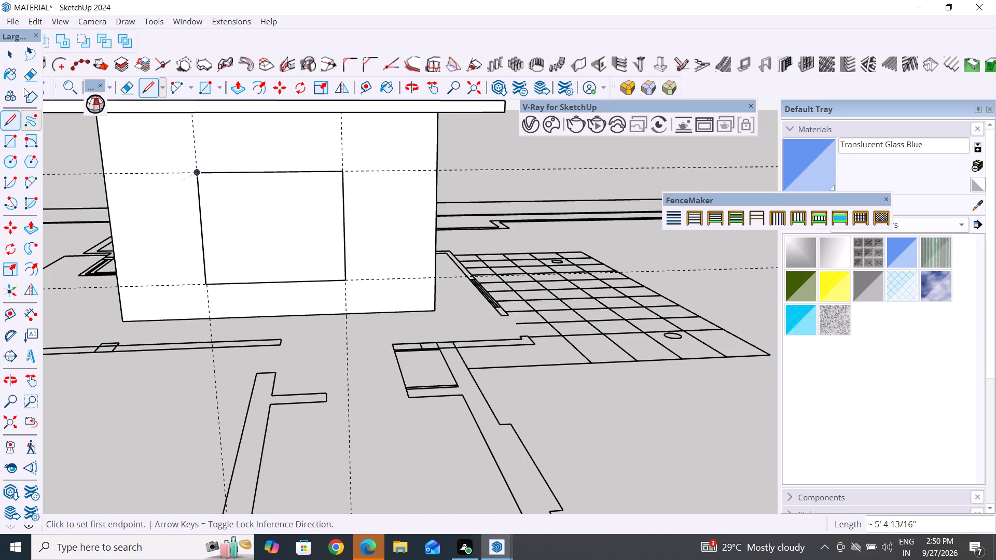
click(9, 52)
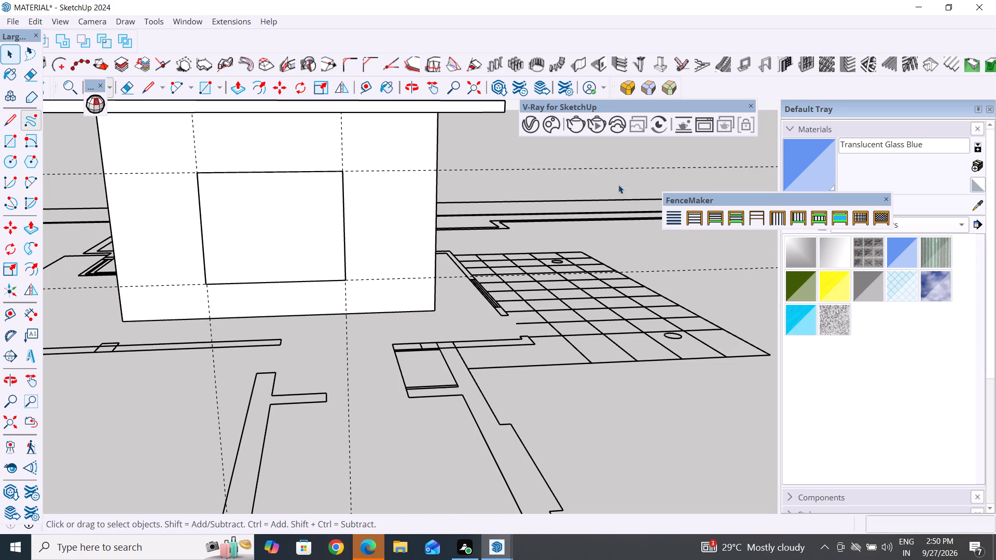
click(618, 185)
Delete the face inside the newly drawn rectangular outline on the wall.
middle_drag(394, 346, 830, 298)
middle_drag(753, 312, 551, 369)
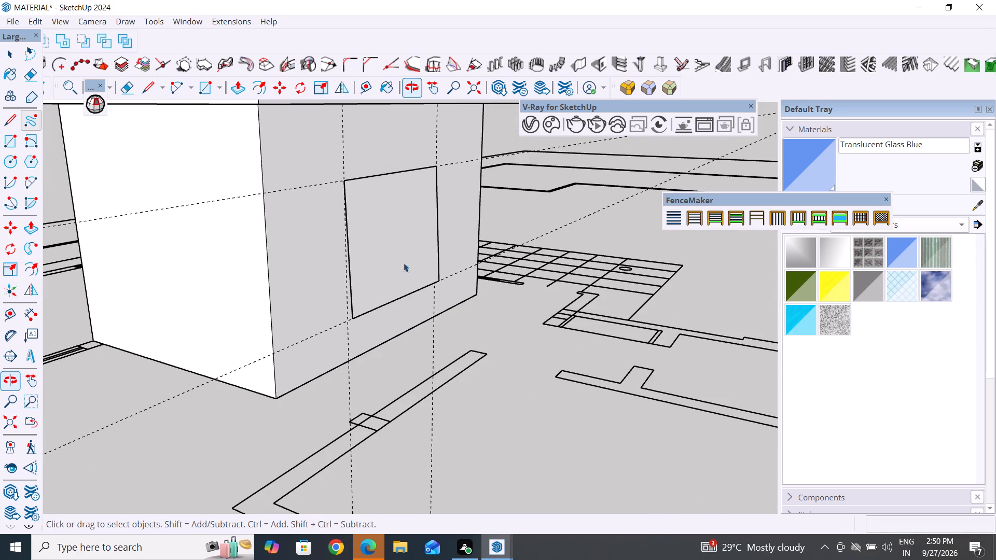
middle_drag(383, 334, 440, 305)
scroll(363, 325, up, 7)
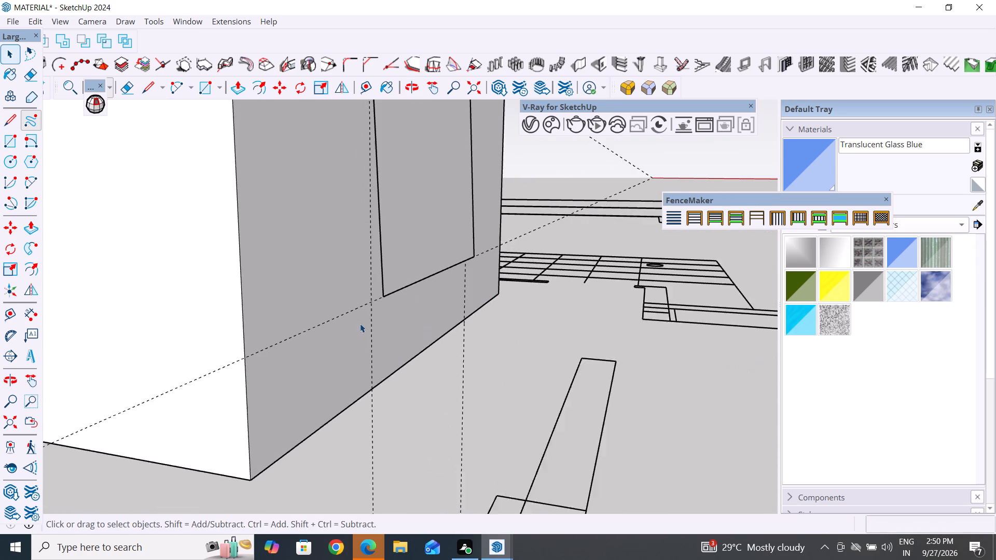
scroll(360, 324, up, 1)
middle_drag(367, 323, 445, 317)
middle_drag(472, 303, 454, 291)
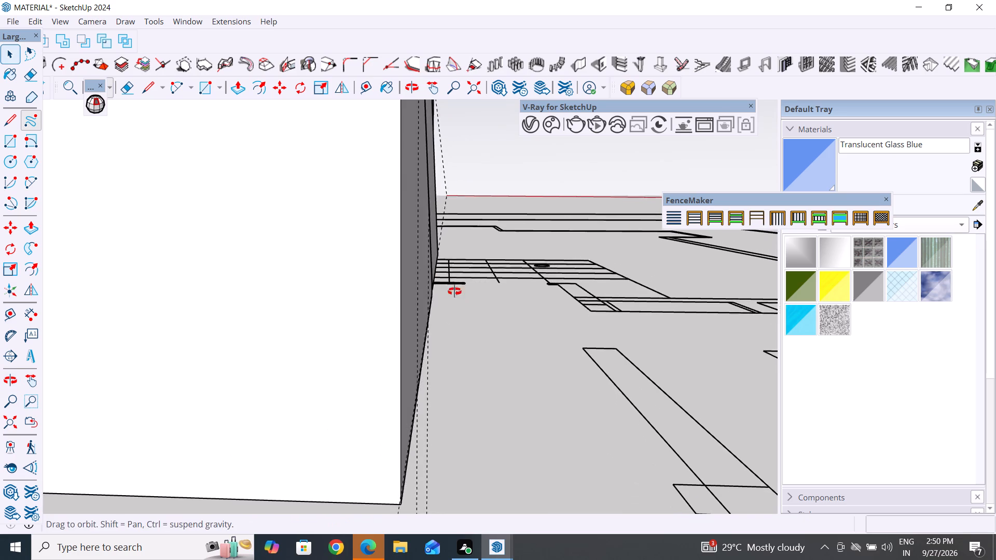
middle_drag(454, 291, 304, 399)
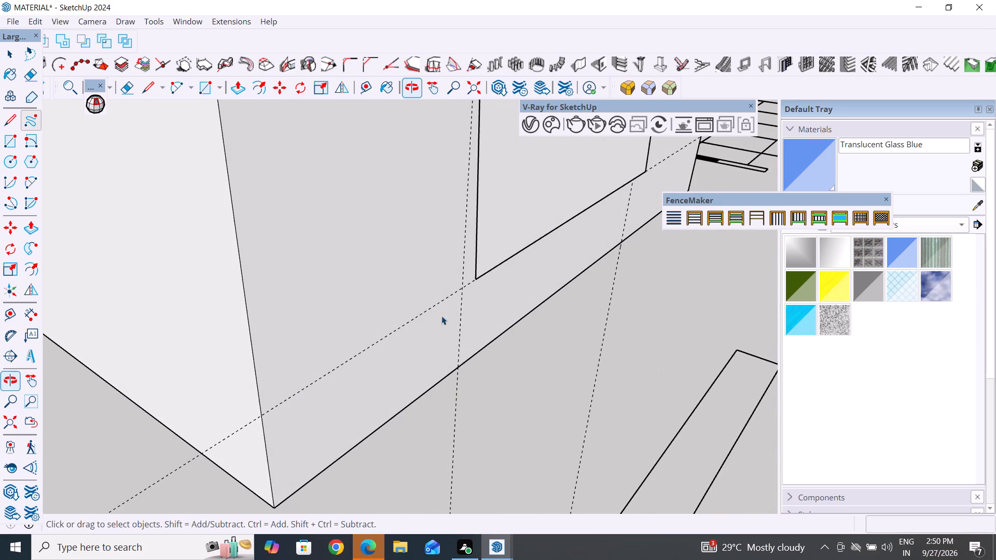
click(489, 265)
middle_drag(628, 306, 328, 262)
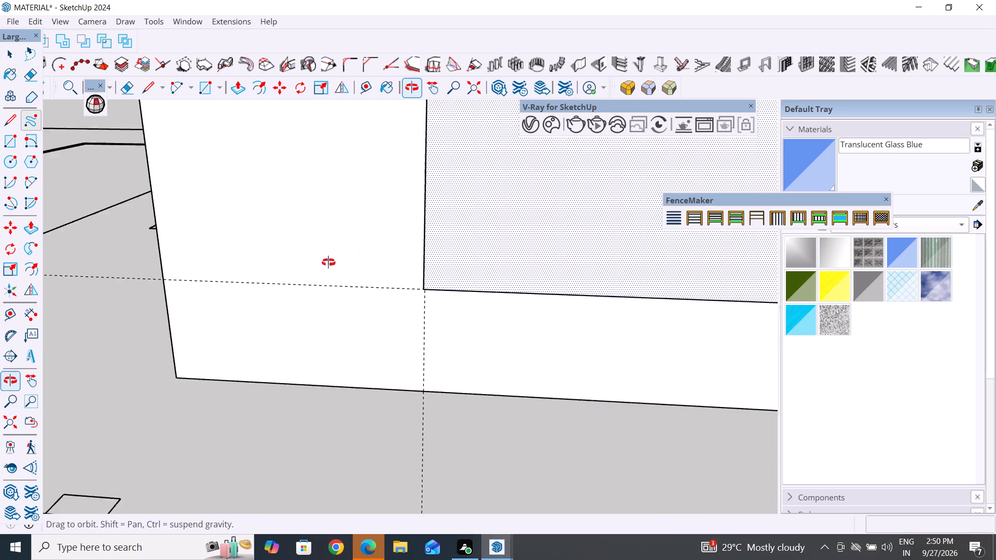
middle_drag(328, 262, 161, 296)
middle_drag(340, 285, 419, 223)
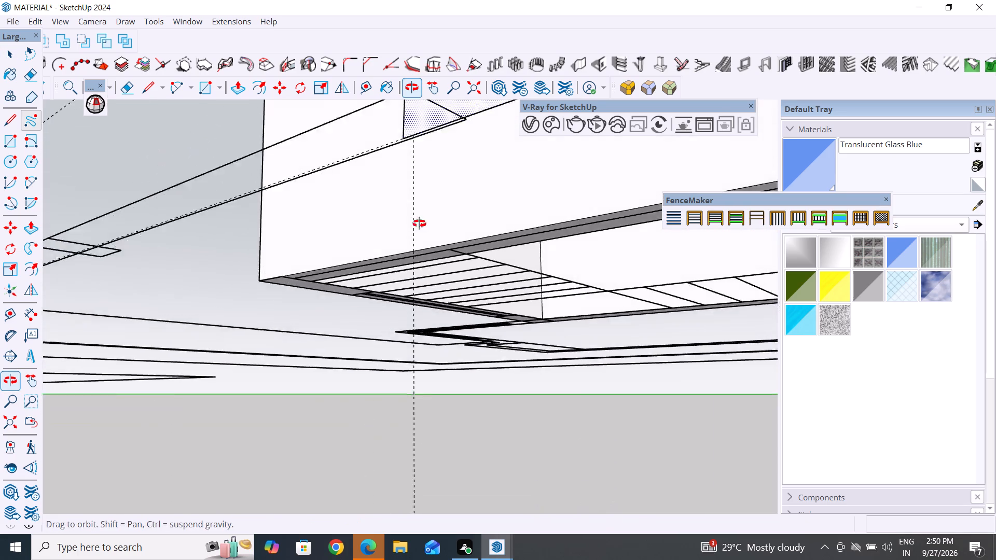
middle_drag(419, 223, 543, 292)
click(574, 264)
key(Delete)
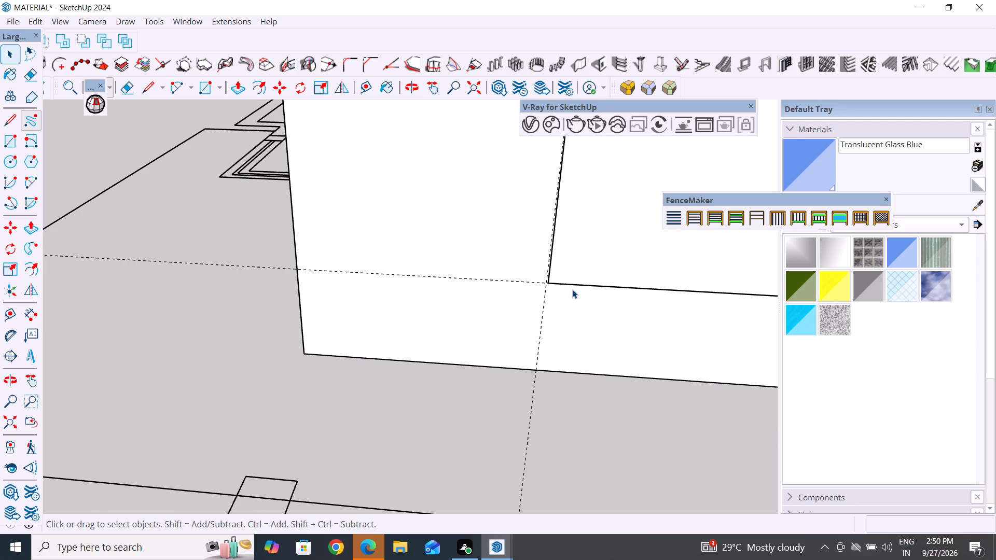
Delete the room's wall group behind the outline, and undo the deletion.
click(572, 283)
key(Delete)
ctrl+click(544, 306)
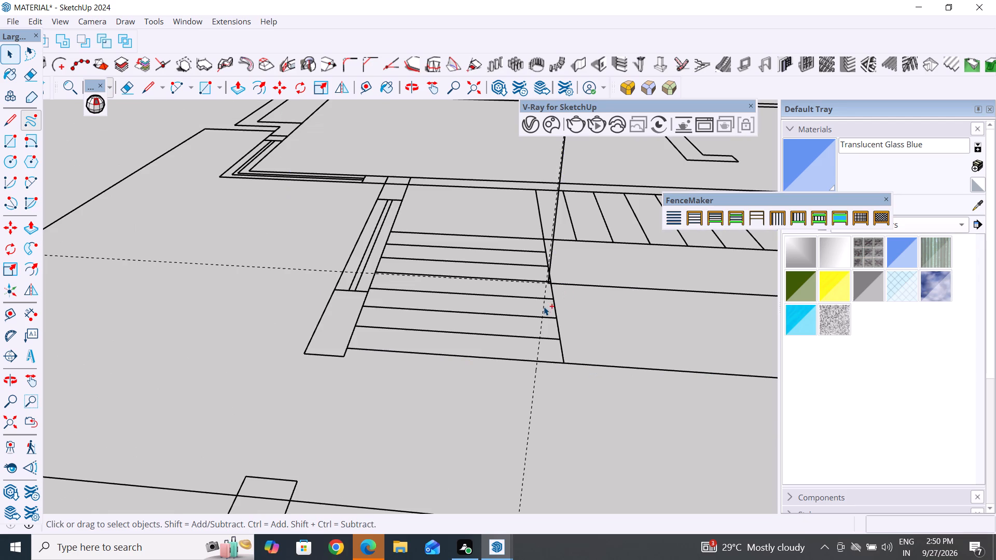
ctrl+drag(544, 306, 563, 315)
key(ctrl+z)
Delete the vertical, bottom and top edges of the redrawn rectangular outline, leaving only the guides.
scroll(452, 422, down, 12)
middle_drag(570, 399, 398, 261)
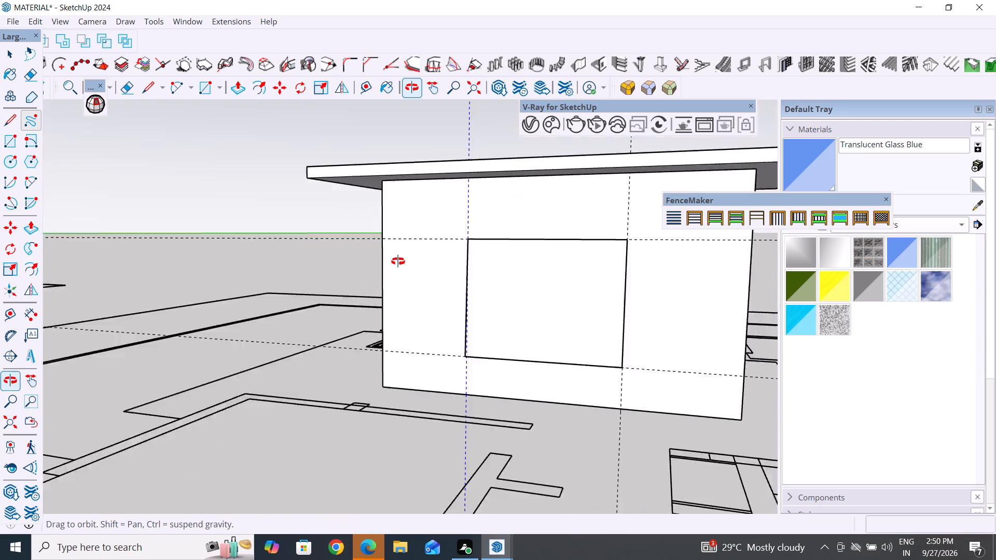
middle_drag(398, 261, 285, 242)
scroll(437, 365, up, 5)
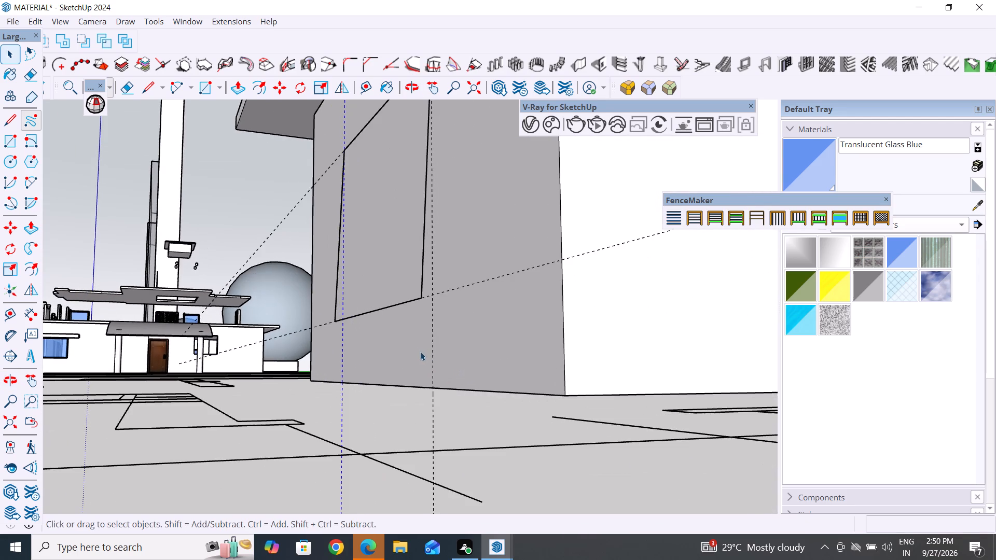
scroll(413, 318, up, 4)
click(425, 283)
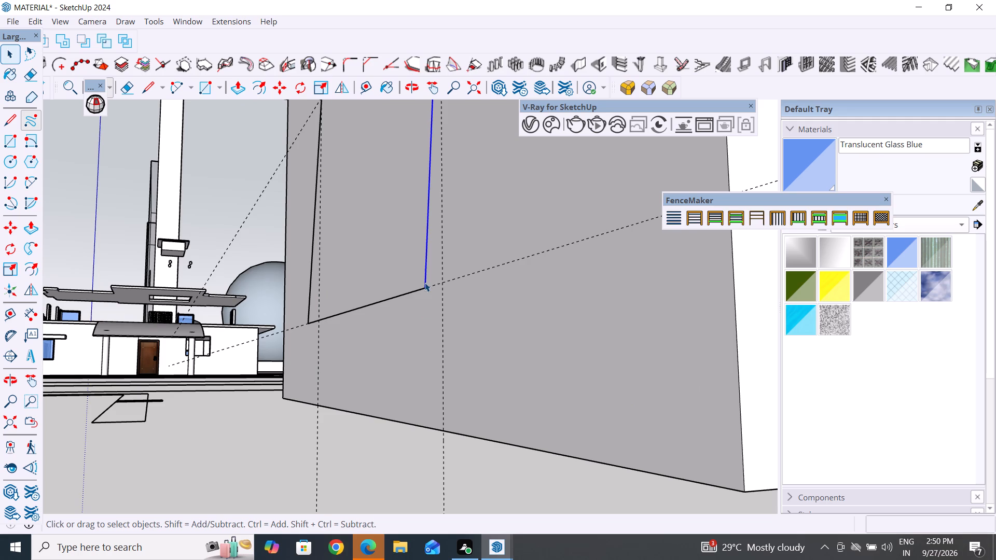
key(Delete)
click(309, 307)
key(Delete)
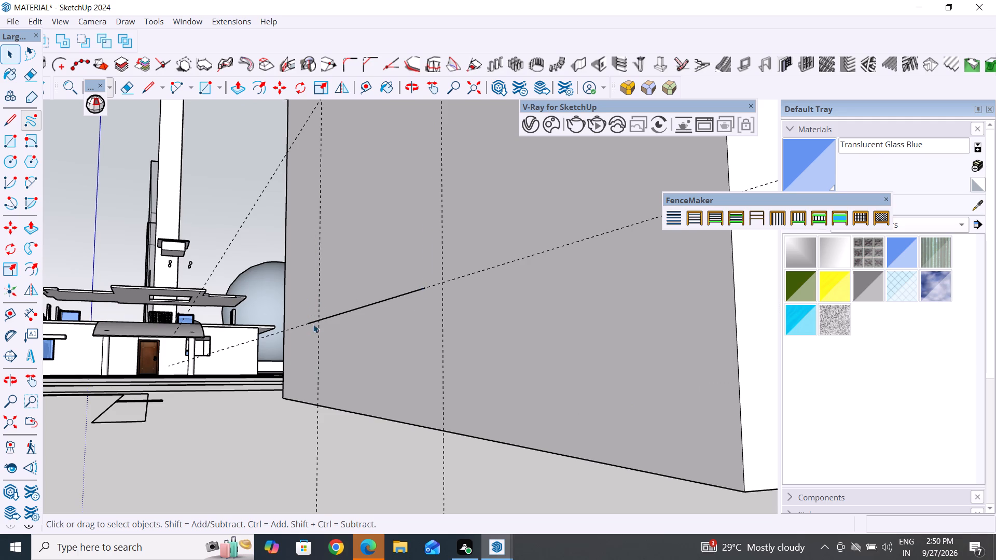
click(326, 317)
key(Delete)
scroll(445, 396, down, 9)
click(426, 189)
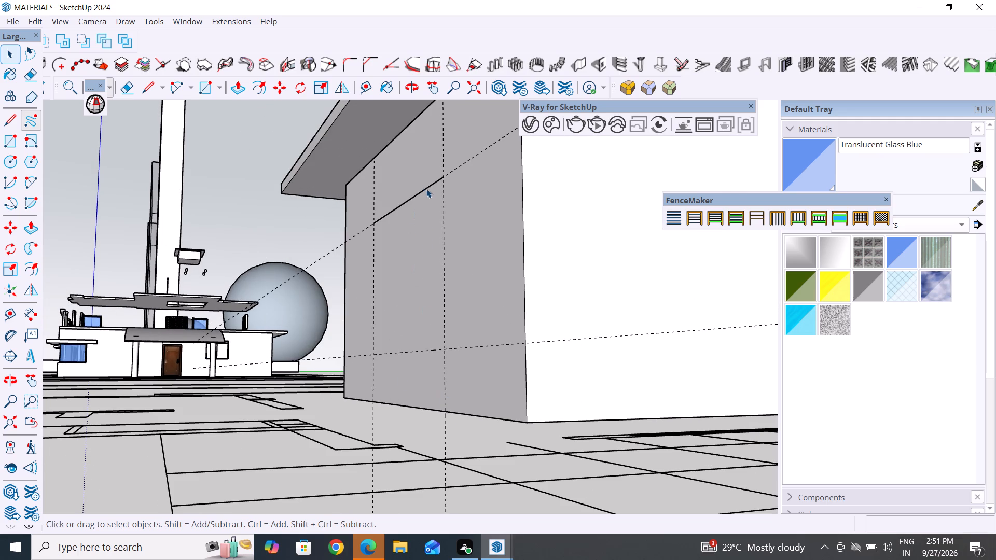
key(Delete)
Move the lower horizontal guide about 8' 9" to snap onto the room wall's vertical corner edge.
middle_drag(459, 294, 305, 247)
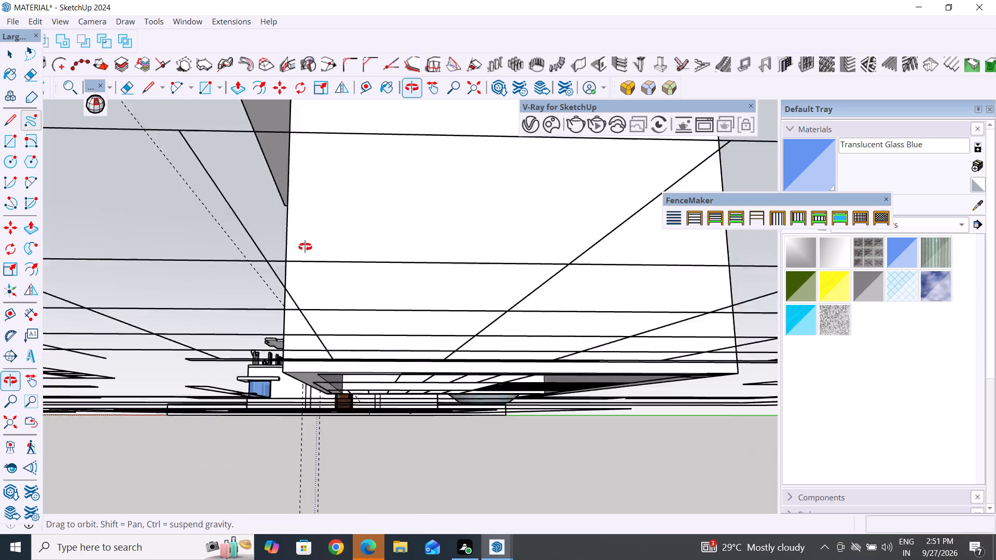
middle_drag(305, 247, 384, 295)
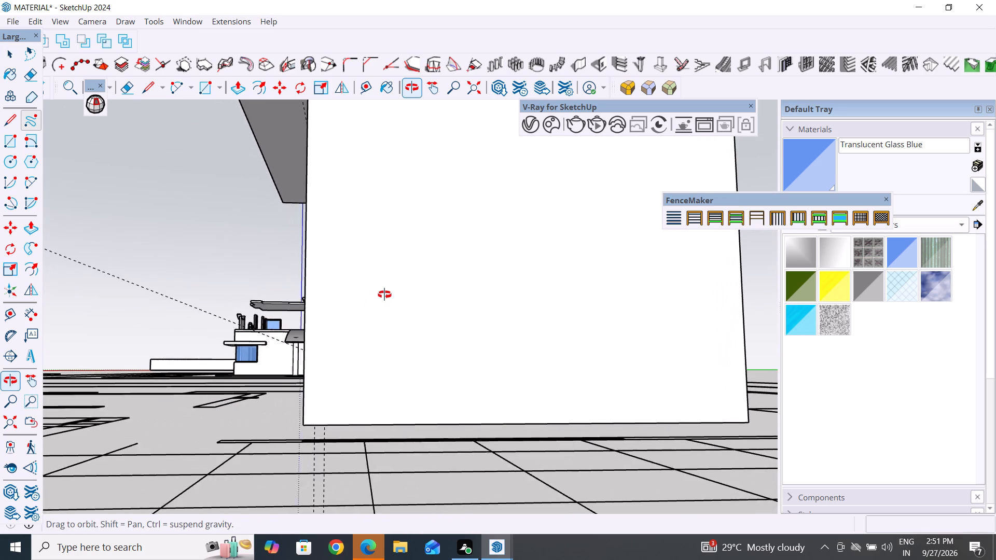
middle_drag(384, 295, 392, 304)
click(312, 411)
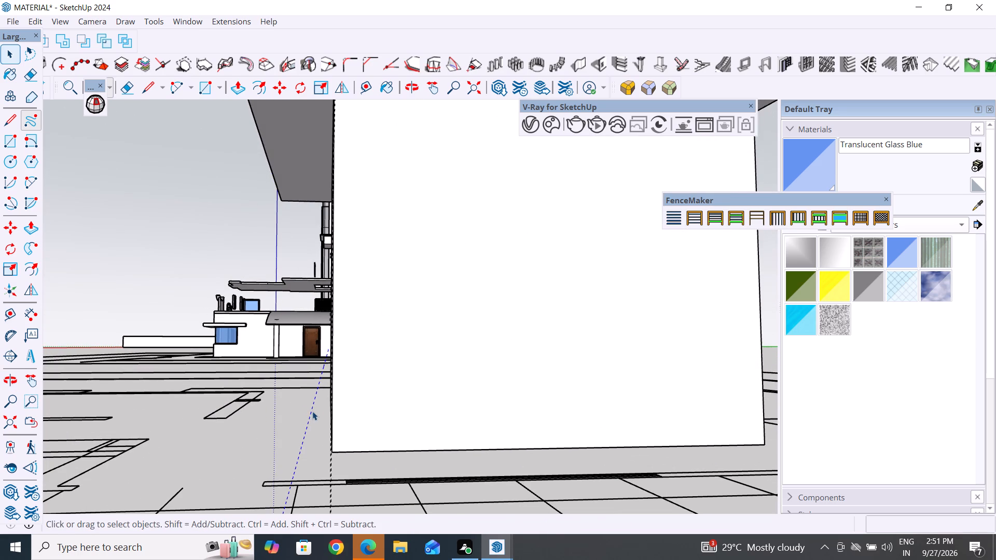
key(m)
click(311, 407)
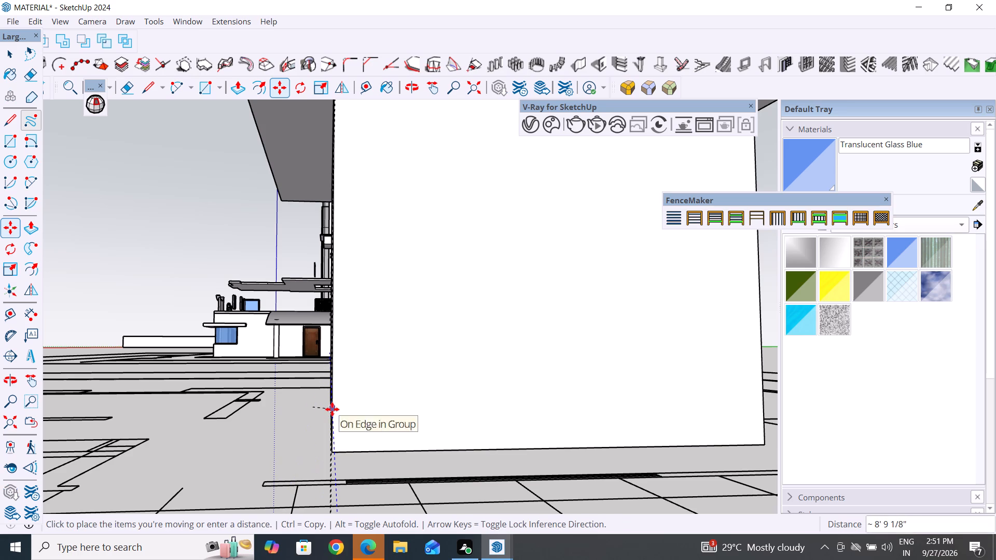
click(332, 409)
middle_drag(444, 419, 684, 420)
middle_drag(235, 401, 507, 418)
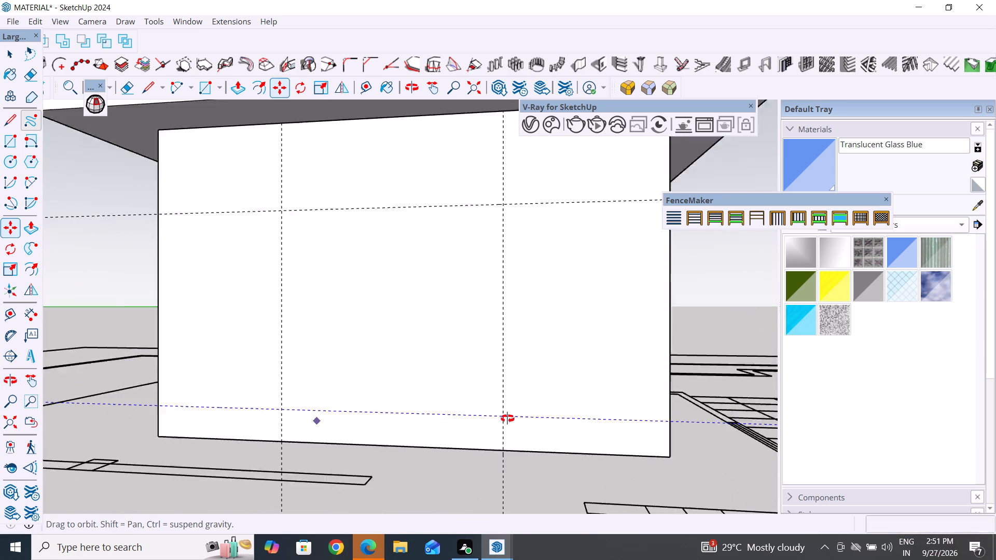
middle_drag(507, 418, 702, 424)
middle_drag(658, 387, 543, 364)
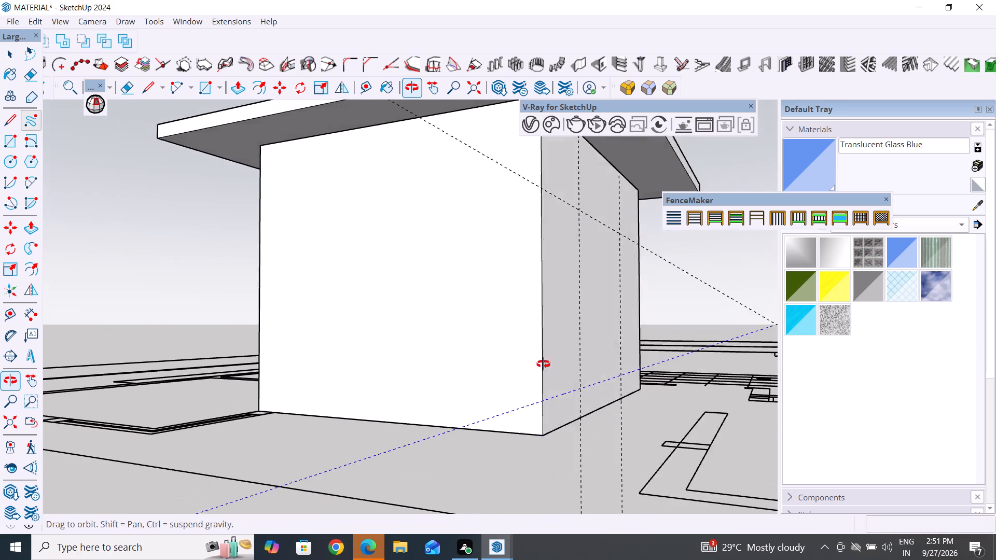
Draw a rectangular outline about 6' 10" wide and 6' 3" high on the room's wall along the guide intersections.
middle_drag(543, 364, 14, 420)
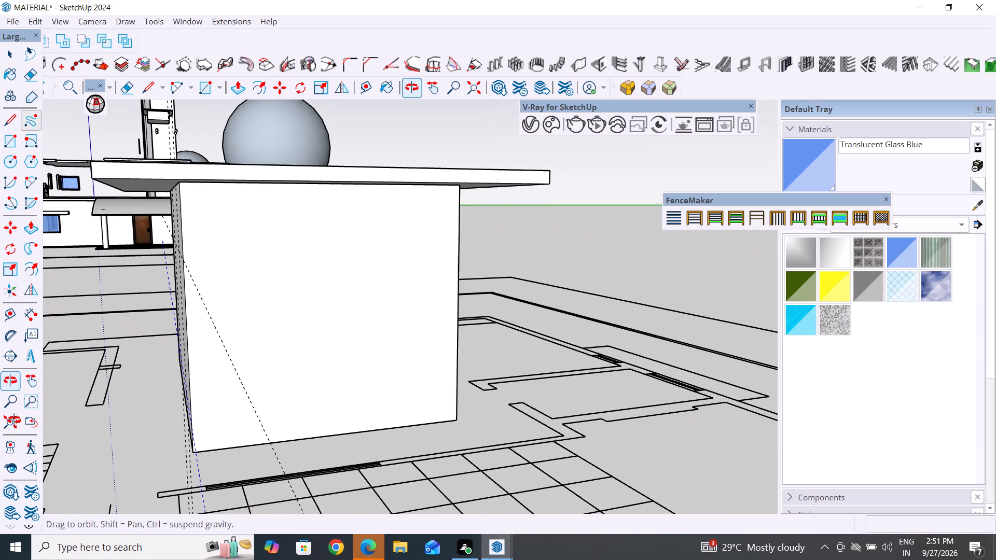
middle_drag(14, 420, 14, 426)
click(12, 47)
middle_drag(136, 380, 451, 365)
scroll(342, 288, down, 3)
middle_drag(367, 318, 568, 319)
click(9, 117)
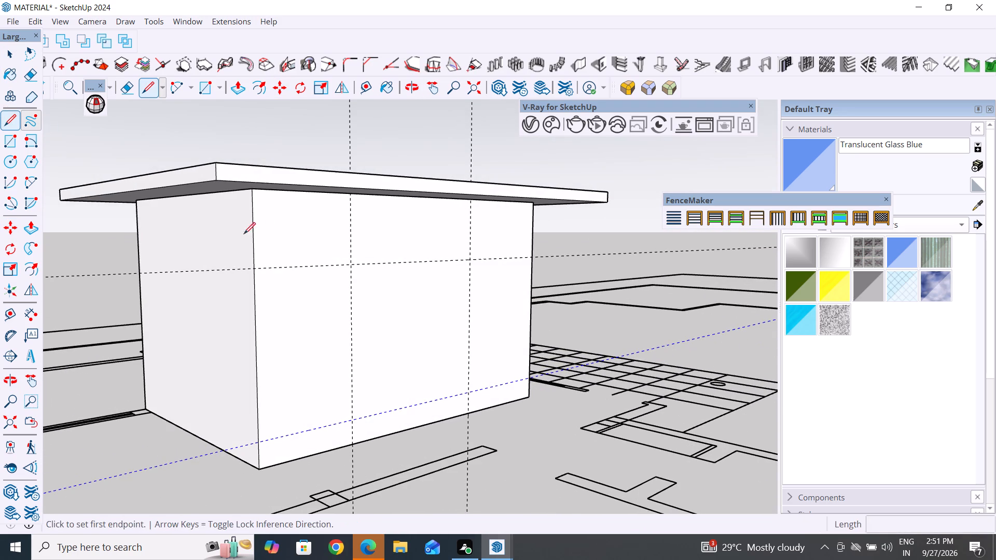
click(352, 265)
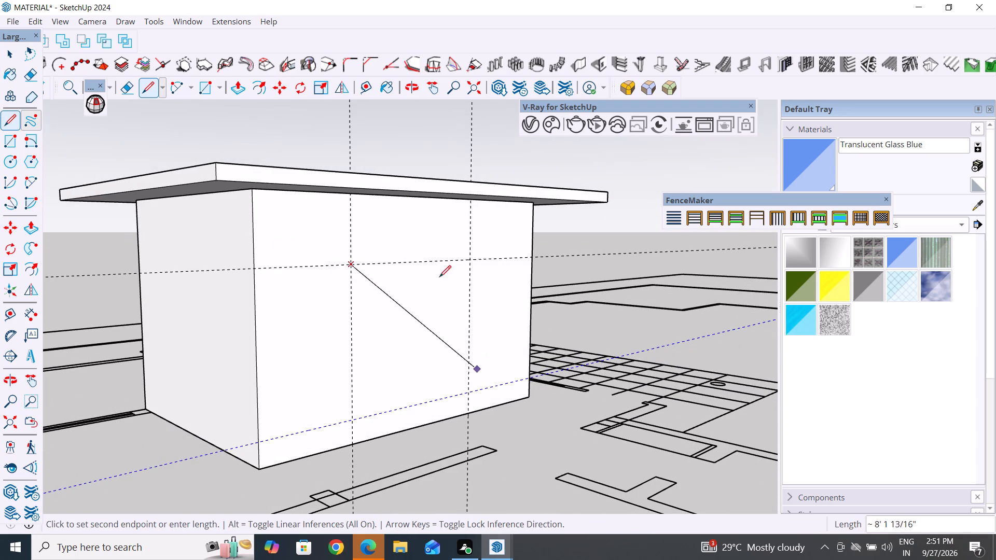
click(471, 258)
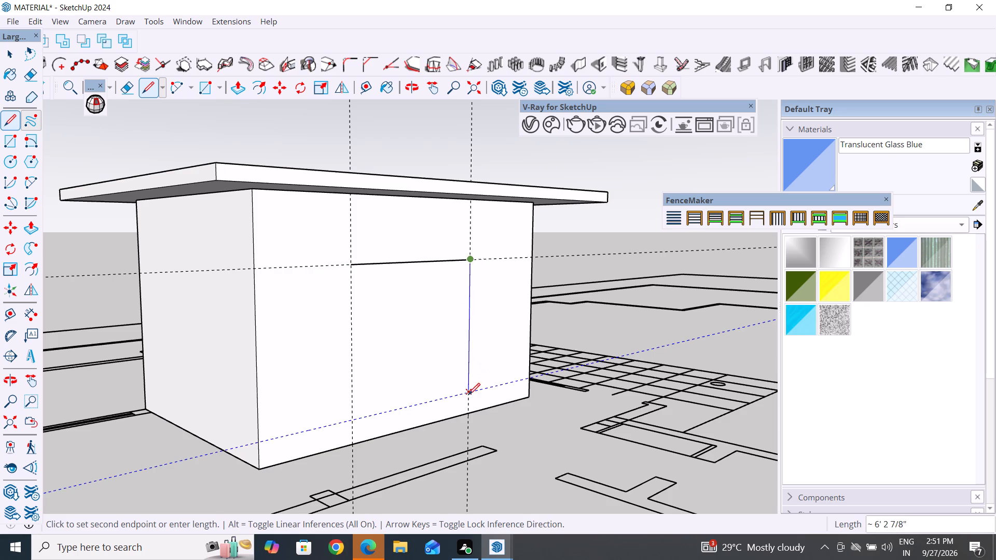
click(468, 395)
click(352, 421)
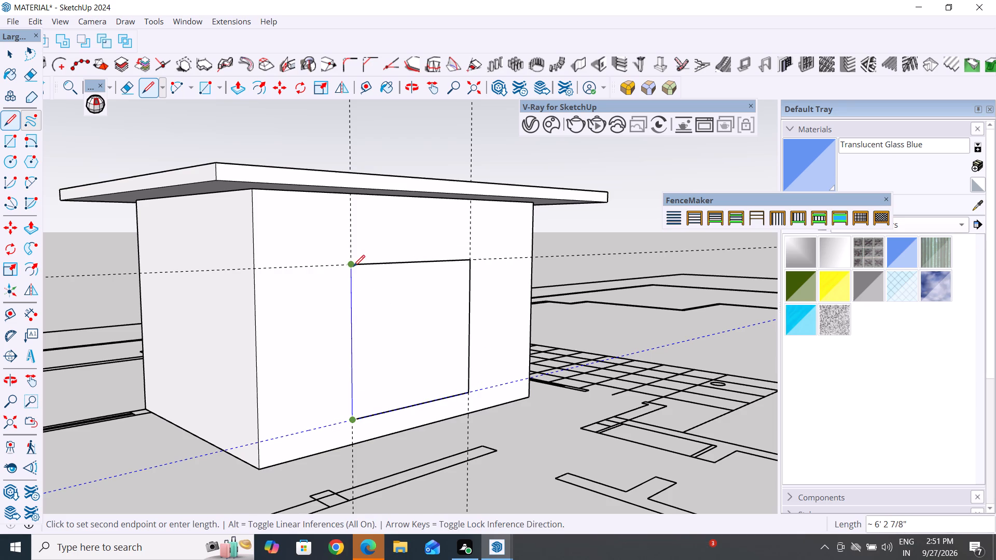
click(353, 267)
Push/Pull the new outlined face about 15' 3" through the room, snapping to the room's far bottom corner.
click(7, 54)
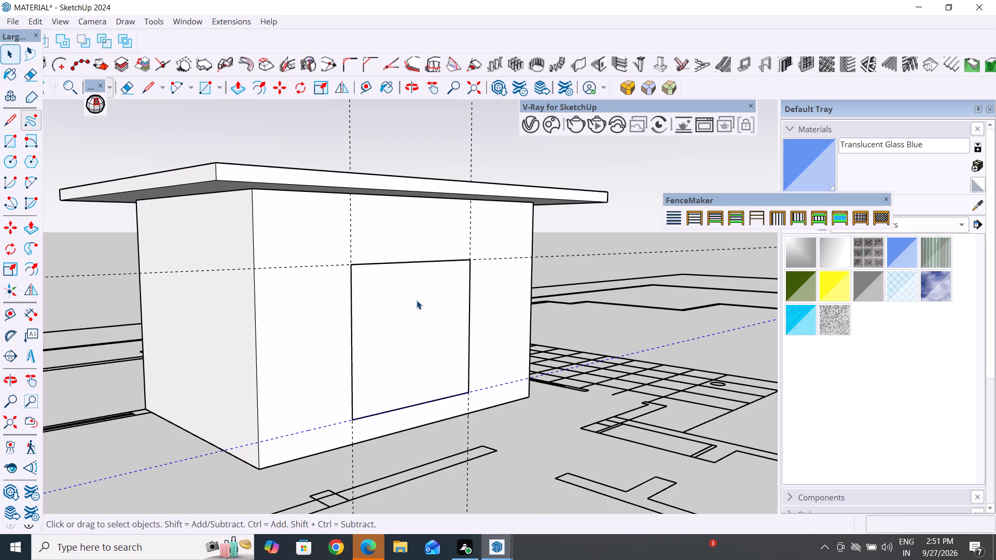
click(417, 300)
double_click(417, 311)
triple_click(424, 315)
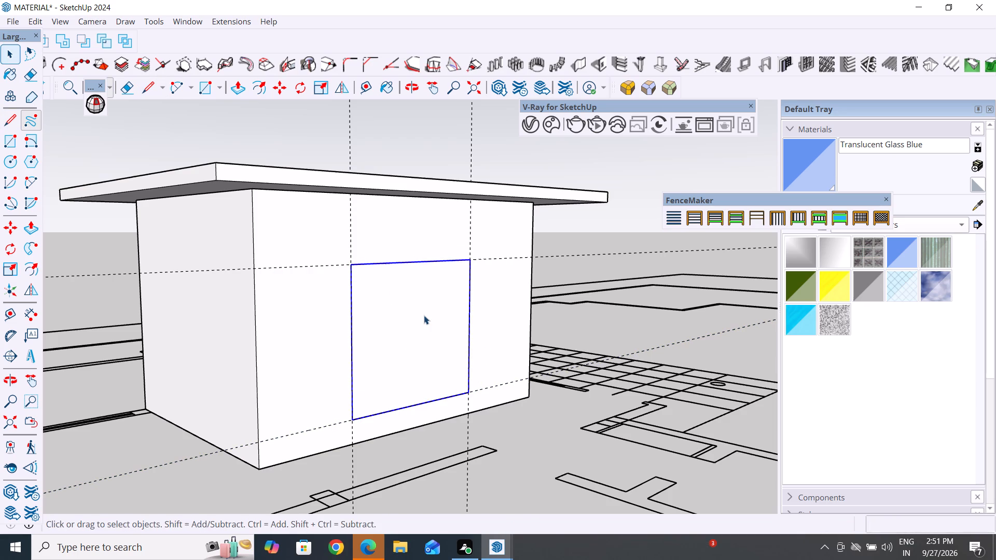
click(234, 88)
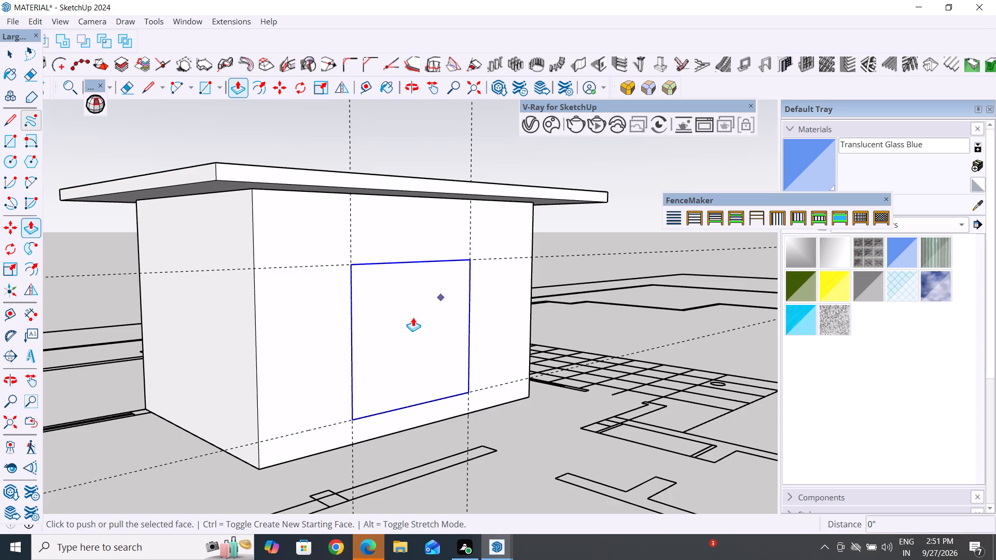
click(413, 317)
middle_drag(473, 352, 35, 396)
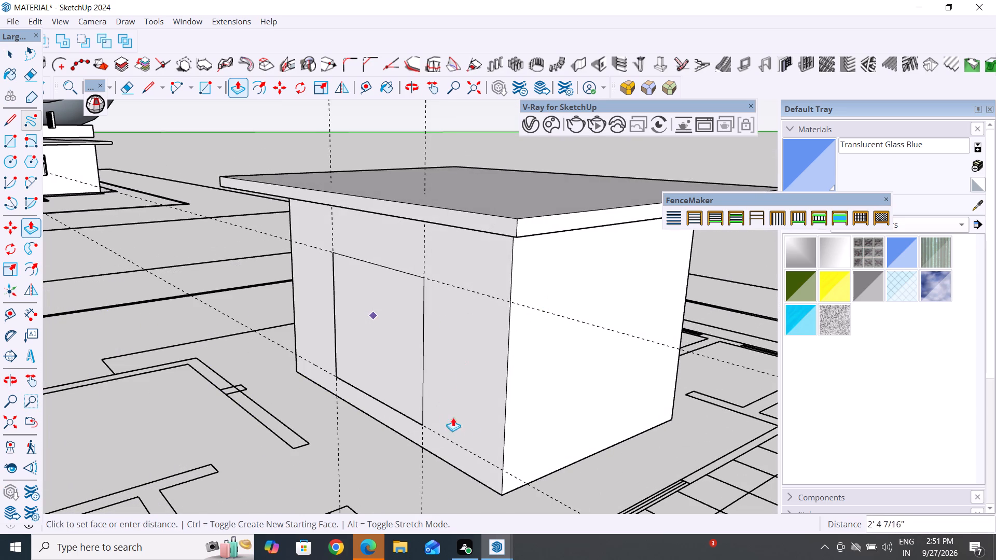
click(676, 419)
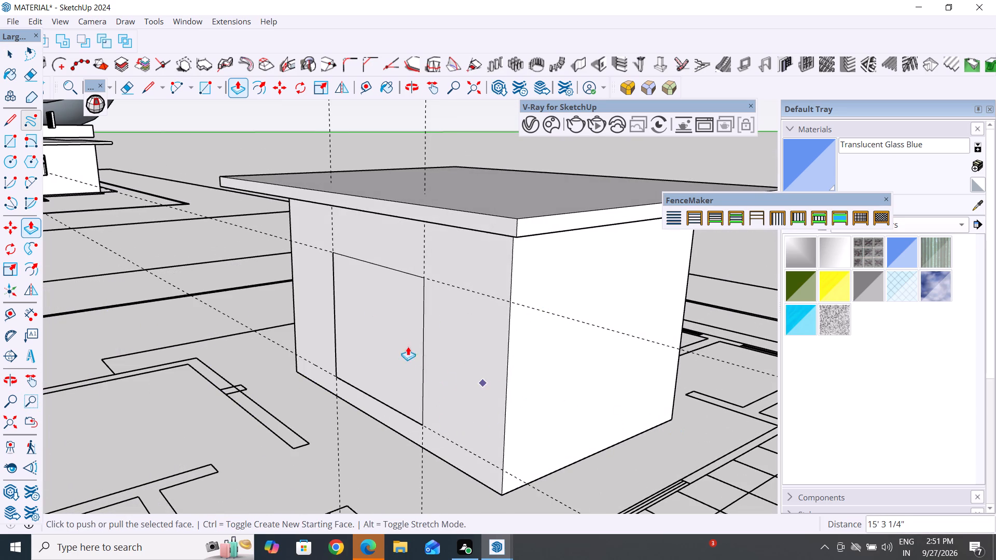
click(402, 341)
key(Escape)
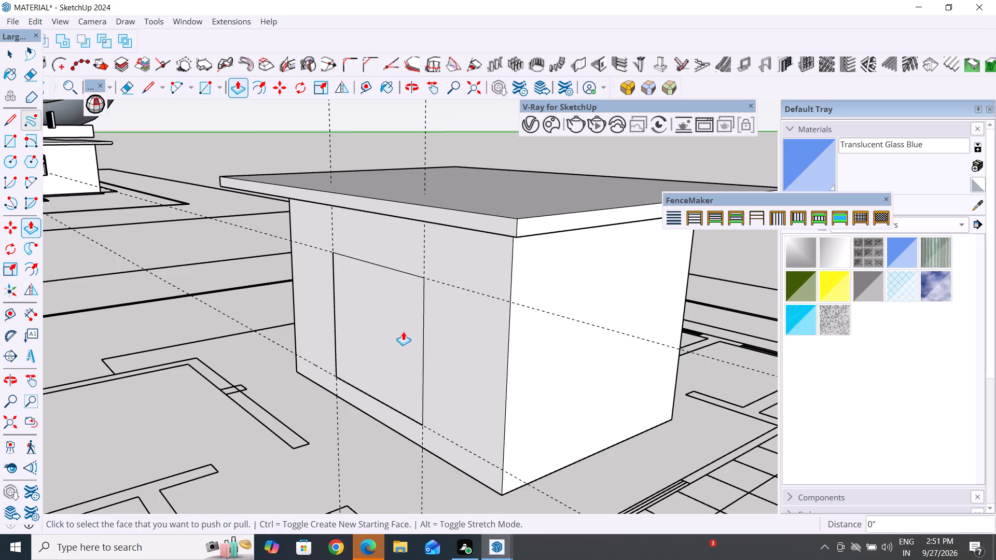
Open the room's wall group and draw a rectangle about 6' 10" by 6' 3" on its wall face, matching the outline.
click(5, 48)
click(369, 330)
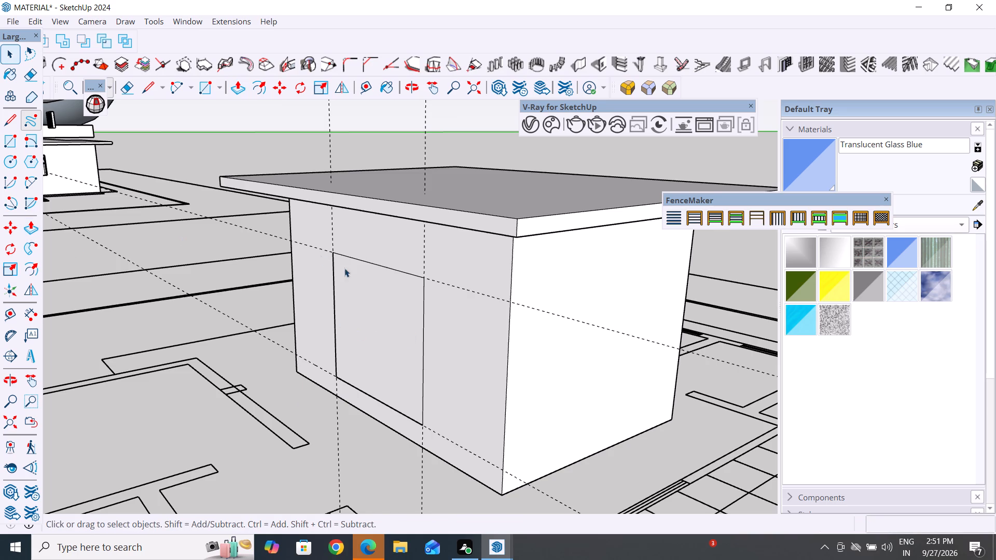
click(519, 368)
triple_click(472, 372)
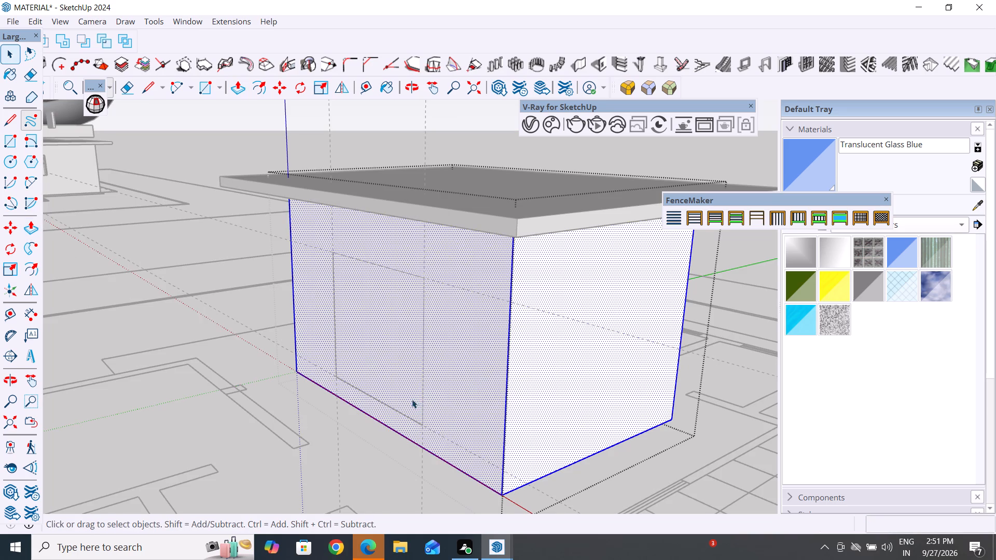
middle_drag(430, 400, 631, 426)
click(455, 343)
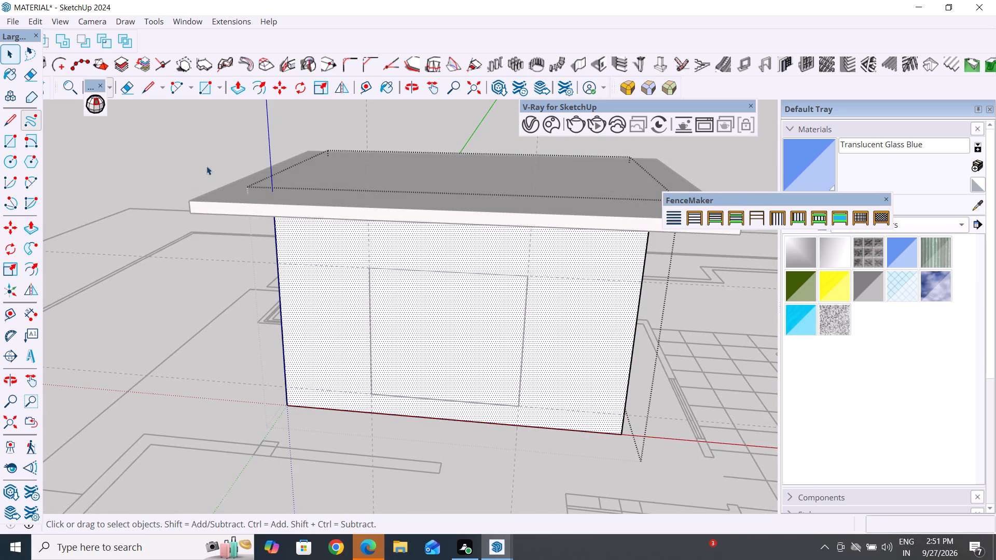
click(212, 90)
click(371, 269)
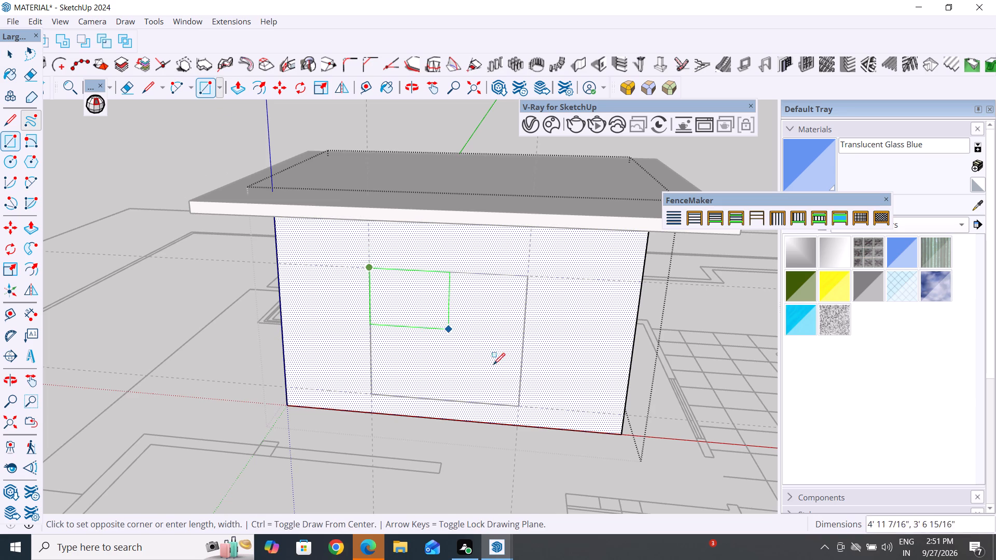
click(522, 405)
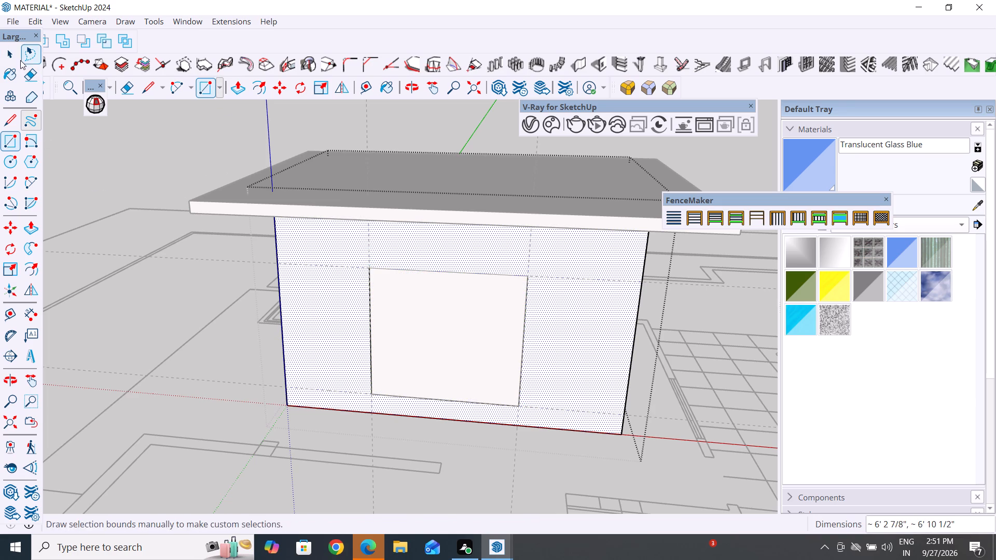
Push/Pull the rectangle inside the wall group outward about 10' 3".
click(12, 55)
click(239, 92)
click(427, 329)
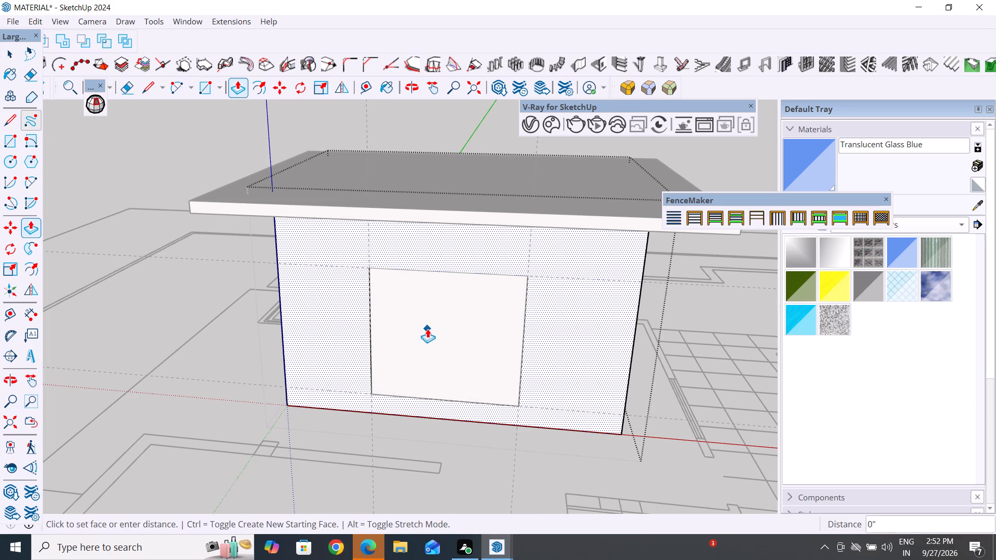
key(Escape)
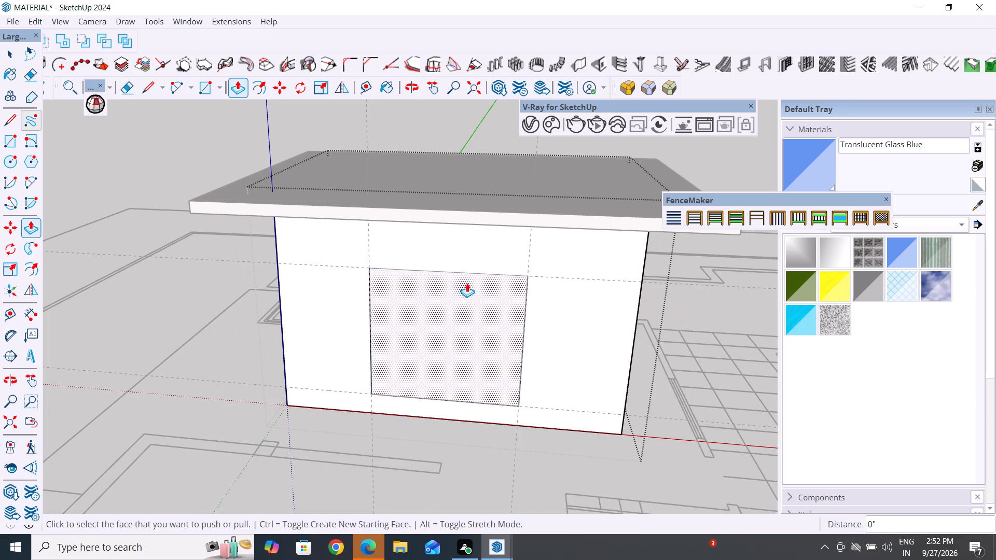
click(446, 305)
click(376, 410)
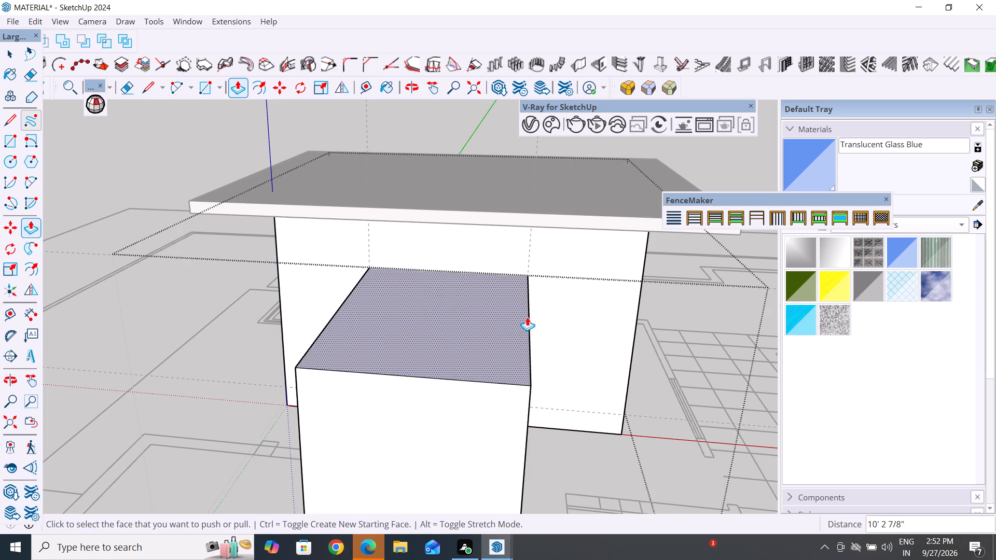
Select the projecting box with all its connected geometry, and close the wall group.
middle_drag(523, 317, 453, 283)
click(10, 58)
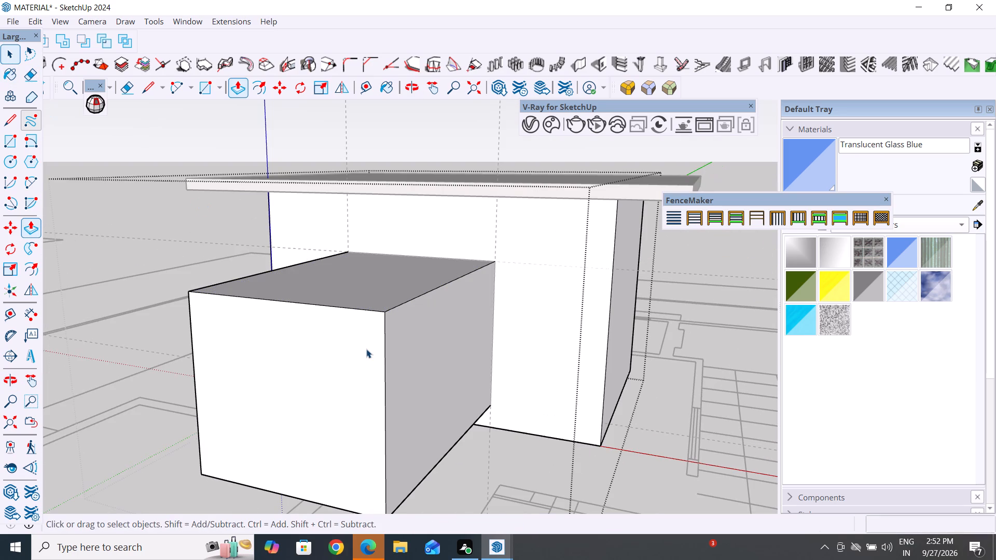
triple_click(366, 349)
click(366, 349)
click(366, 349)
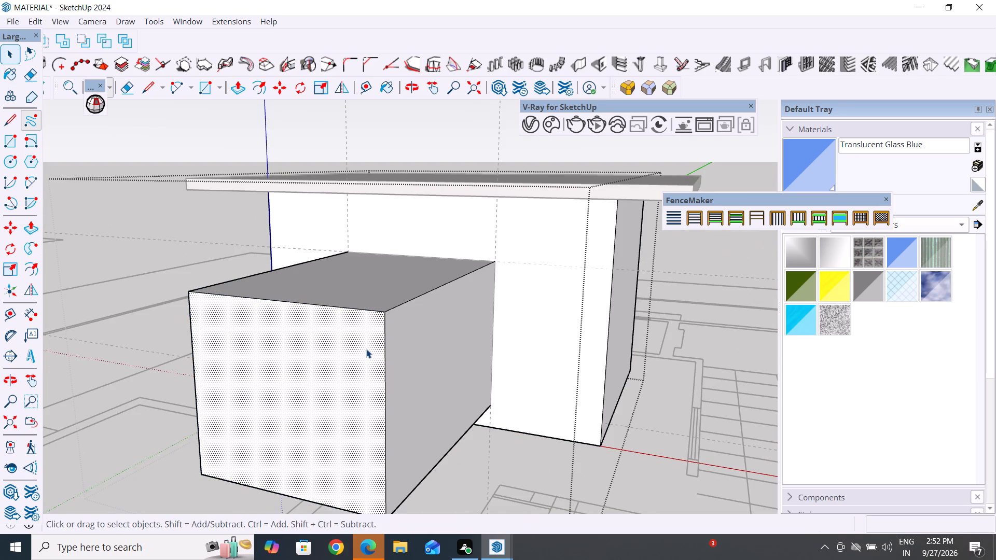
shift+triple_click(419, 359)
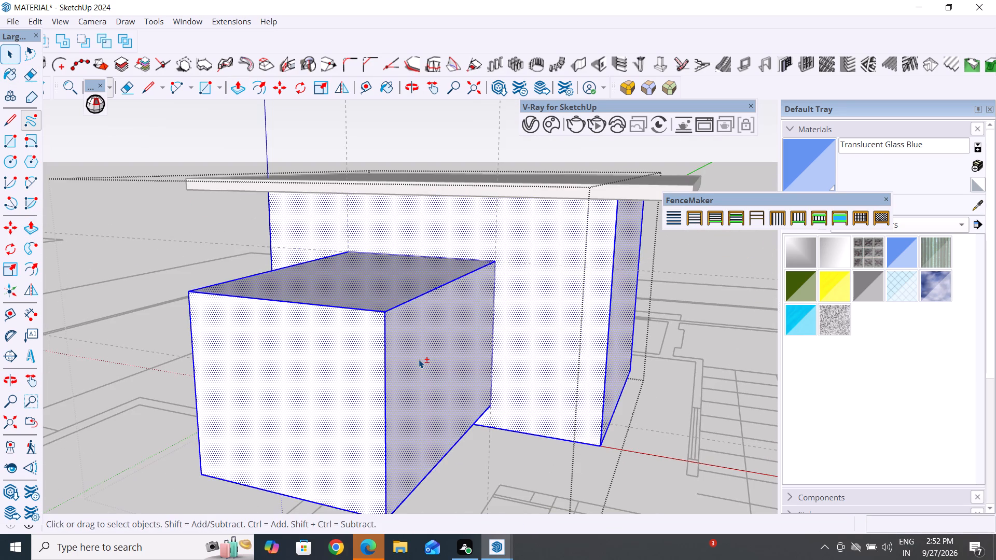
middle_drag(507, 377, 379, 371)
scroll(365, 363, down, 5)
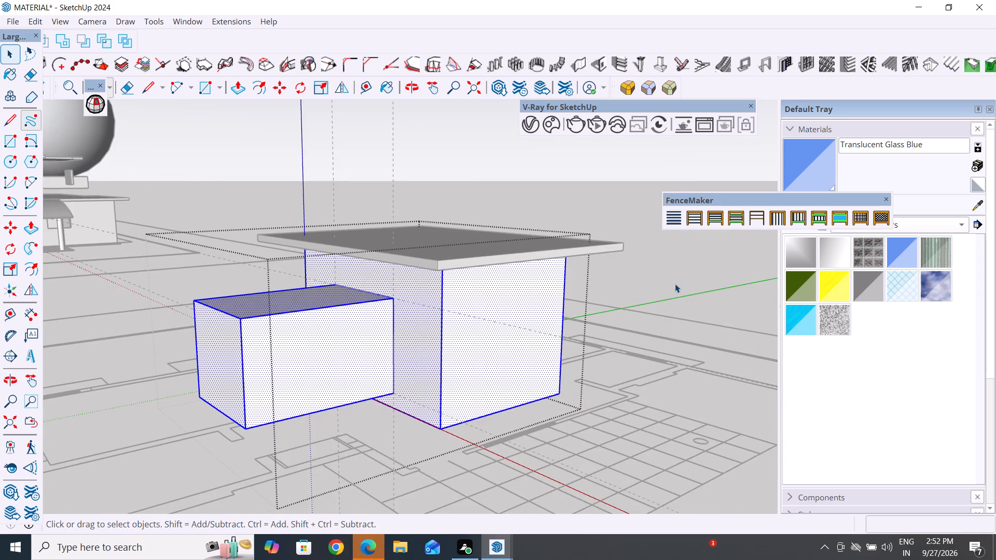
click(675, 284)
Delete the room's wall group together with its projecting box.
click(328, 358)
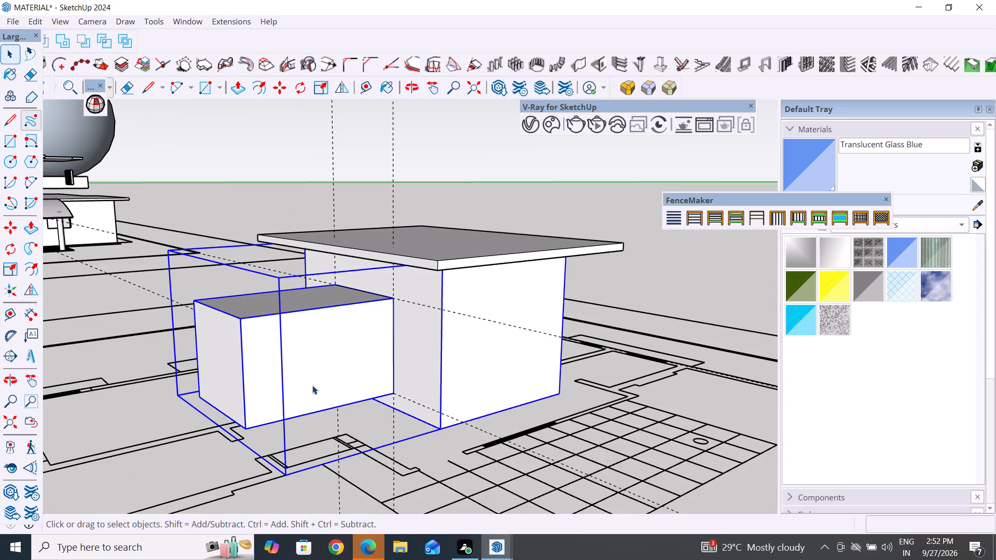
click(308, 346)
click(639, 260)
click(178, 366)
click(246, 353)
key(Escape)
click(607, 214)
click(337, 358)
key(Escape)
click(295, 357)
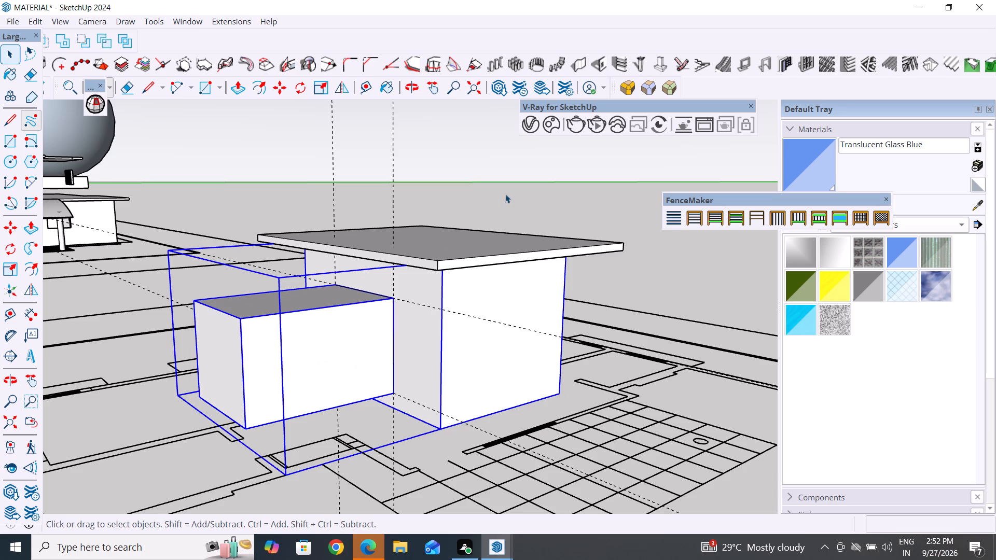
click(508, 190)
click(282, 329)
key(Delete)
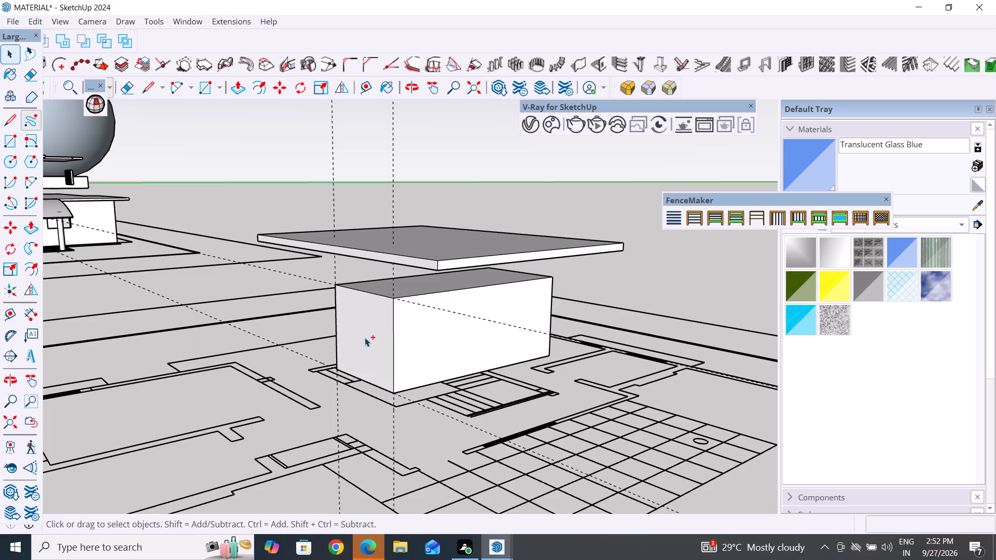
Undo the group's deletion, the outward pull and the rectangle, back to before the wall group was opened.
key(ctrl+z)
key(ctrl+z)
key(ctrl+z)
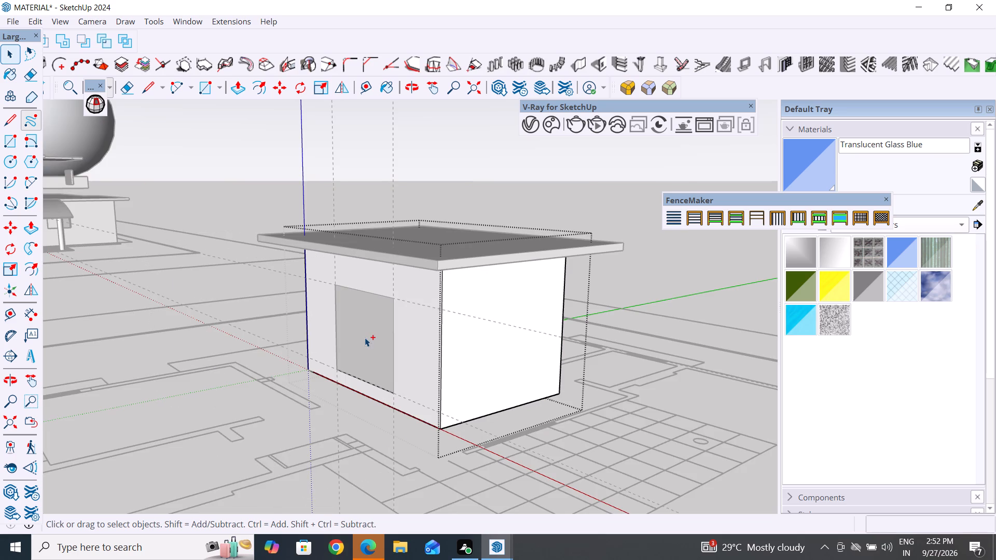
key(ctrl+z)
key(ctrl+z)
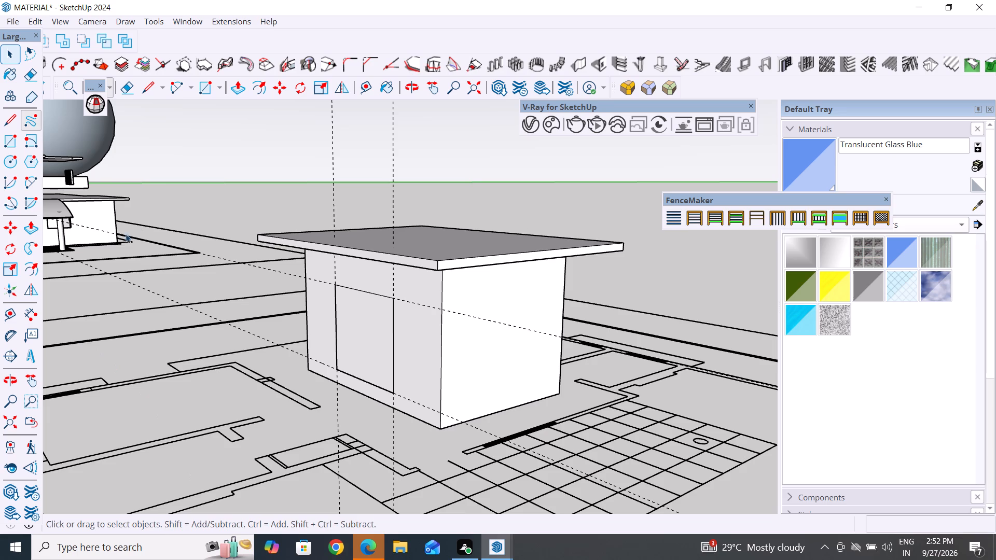
Delete all guides from the model.
click(35, 22)
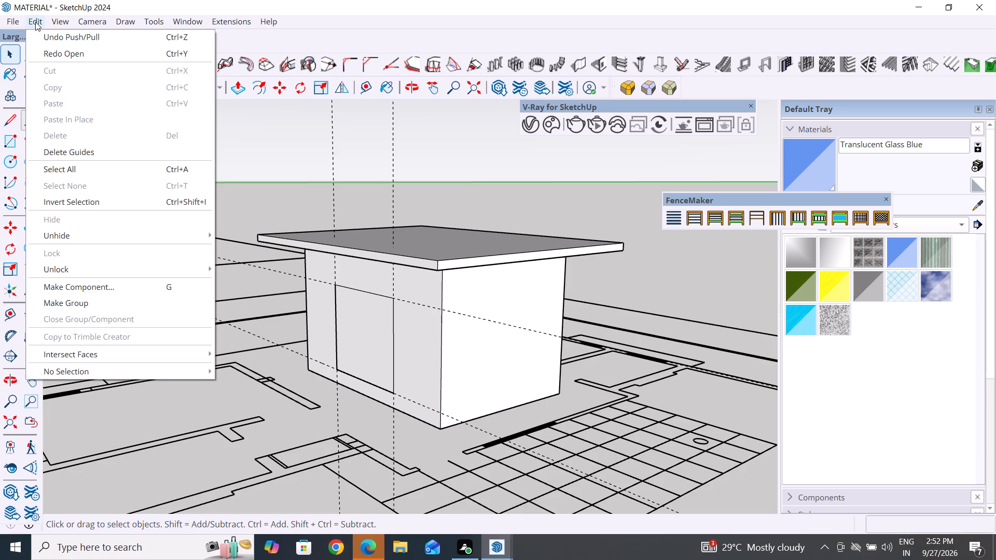
click(63, 157)
Examine the room's opposite side, where the extruded outline passes through the wall.
middle_drag(338, 249, 765, 237)
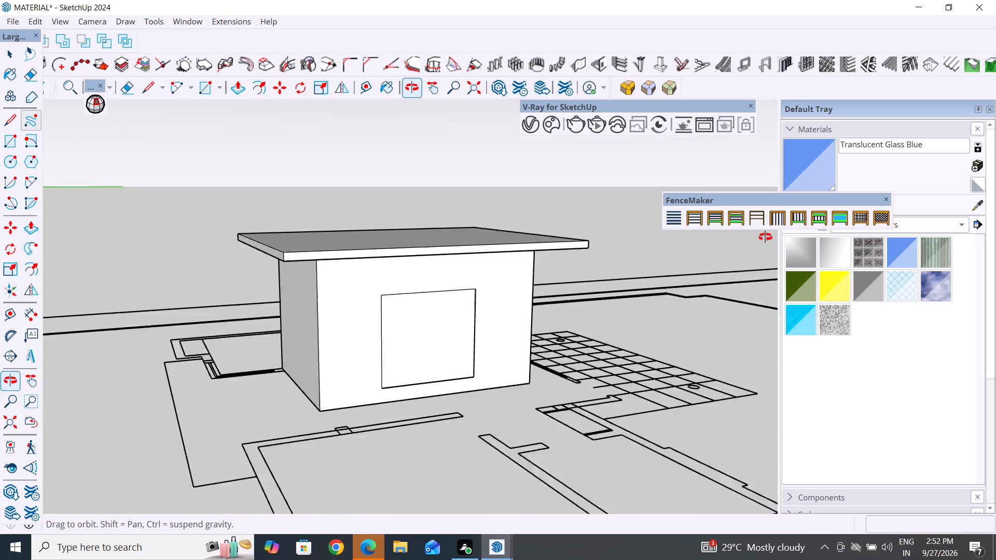
middle_drag(765, 237, 766, 237)
middle_drag(339, 347, 527, 107)
scroll(443, 316, up, 1)
middle_drag(445, 317, 732, 206)
middle_drag(397, 189, 374, 473)
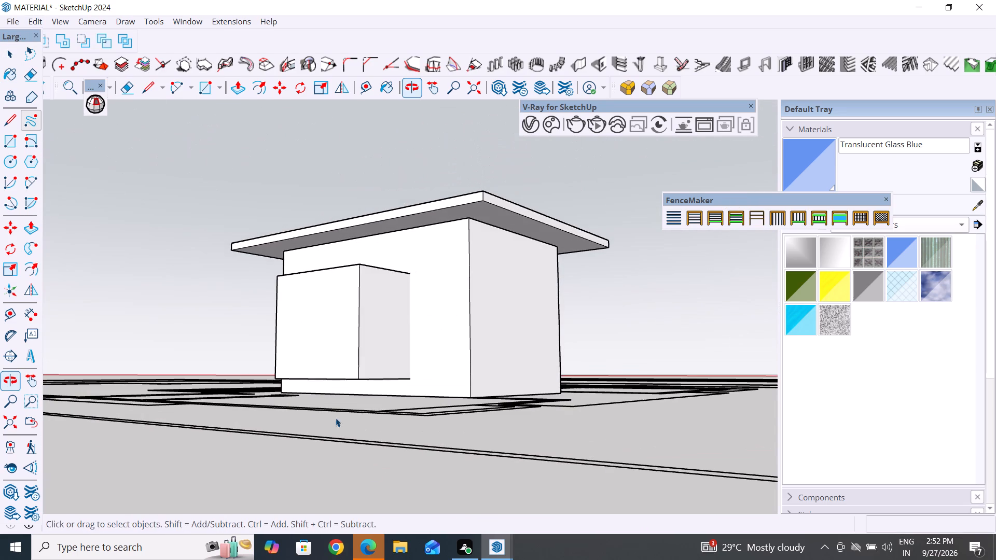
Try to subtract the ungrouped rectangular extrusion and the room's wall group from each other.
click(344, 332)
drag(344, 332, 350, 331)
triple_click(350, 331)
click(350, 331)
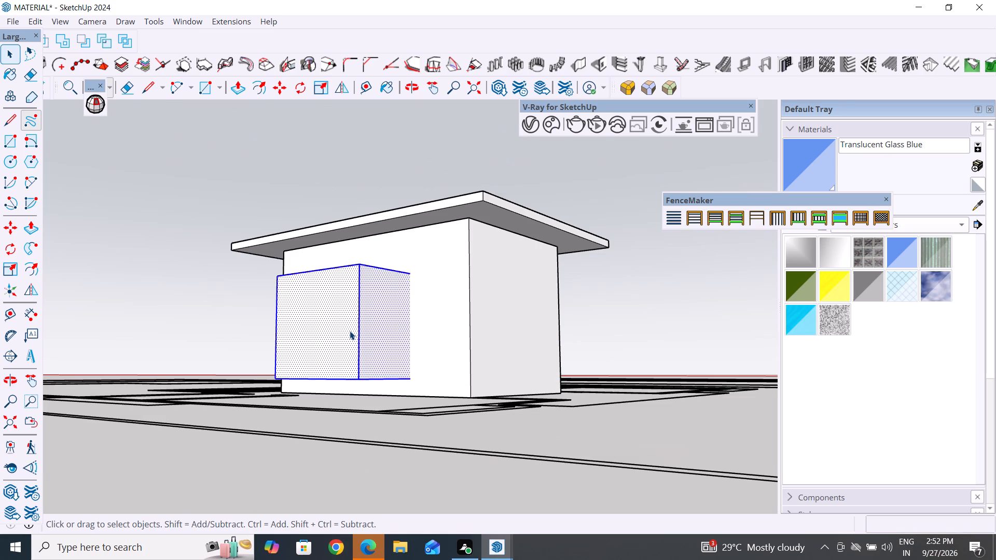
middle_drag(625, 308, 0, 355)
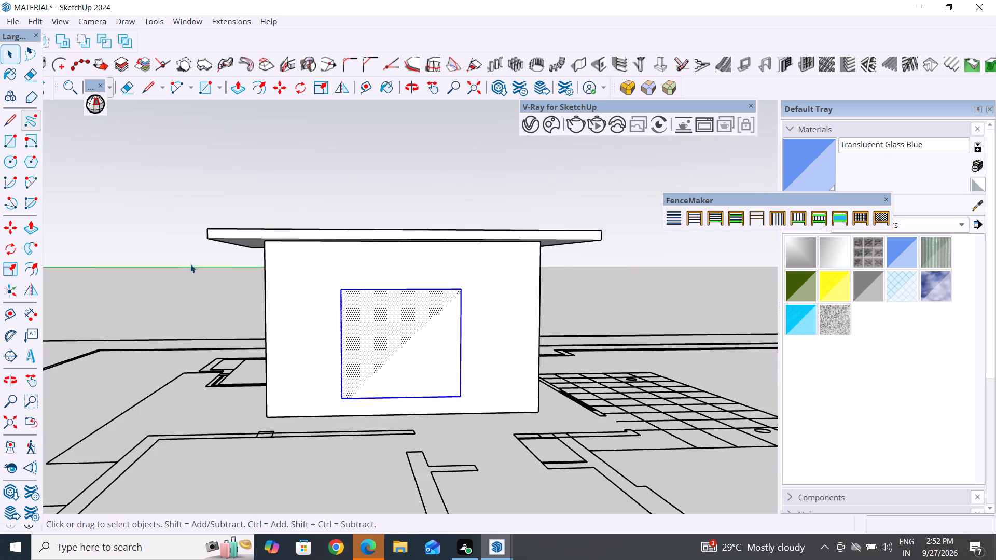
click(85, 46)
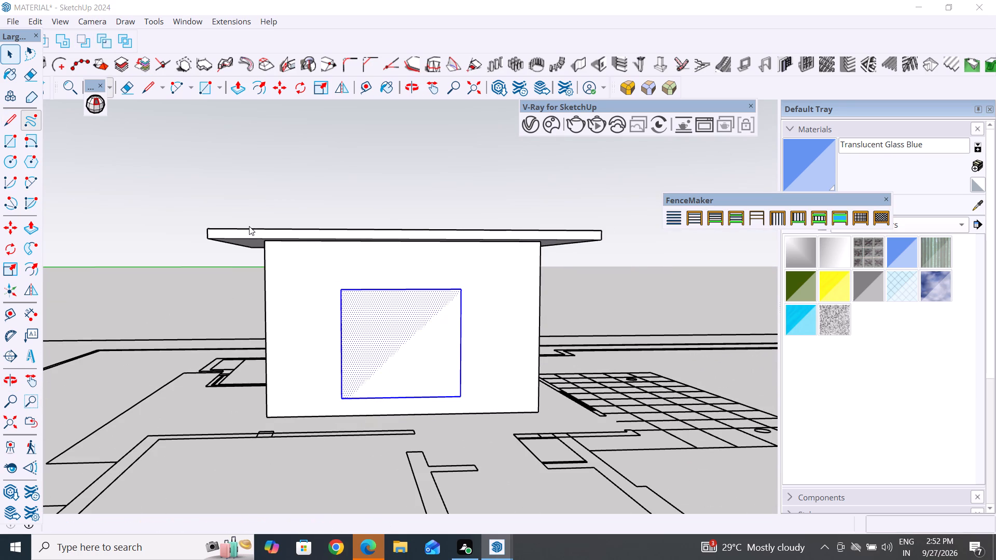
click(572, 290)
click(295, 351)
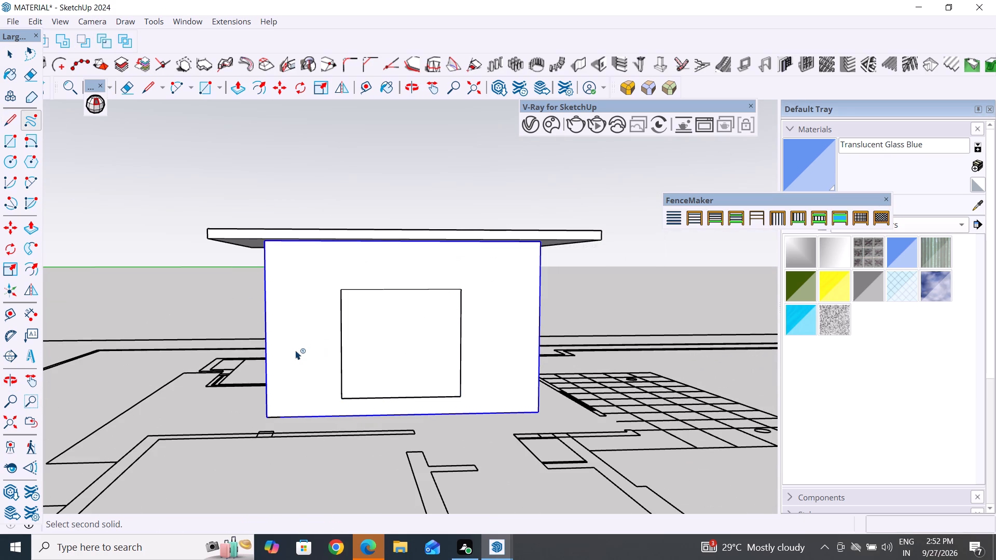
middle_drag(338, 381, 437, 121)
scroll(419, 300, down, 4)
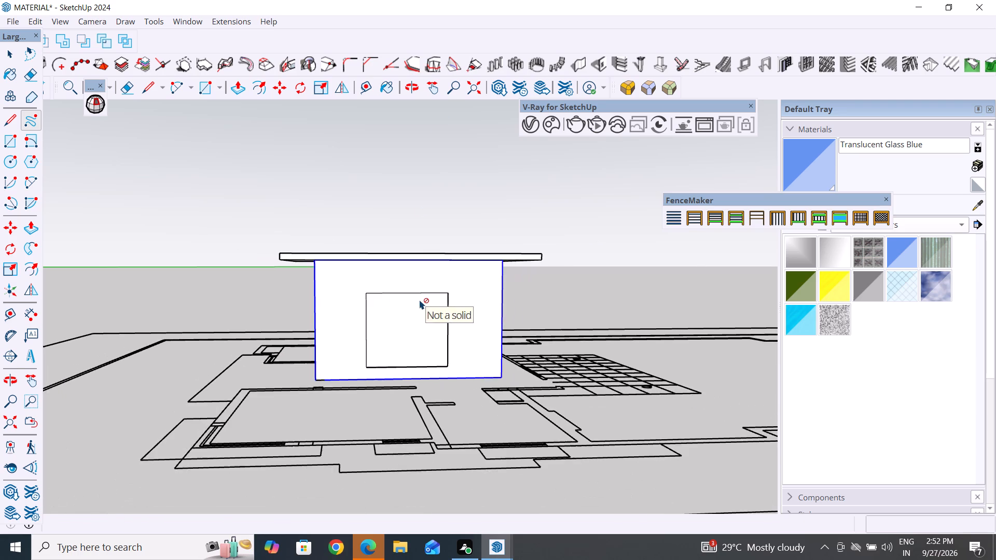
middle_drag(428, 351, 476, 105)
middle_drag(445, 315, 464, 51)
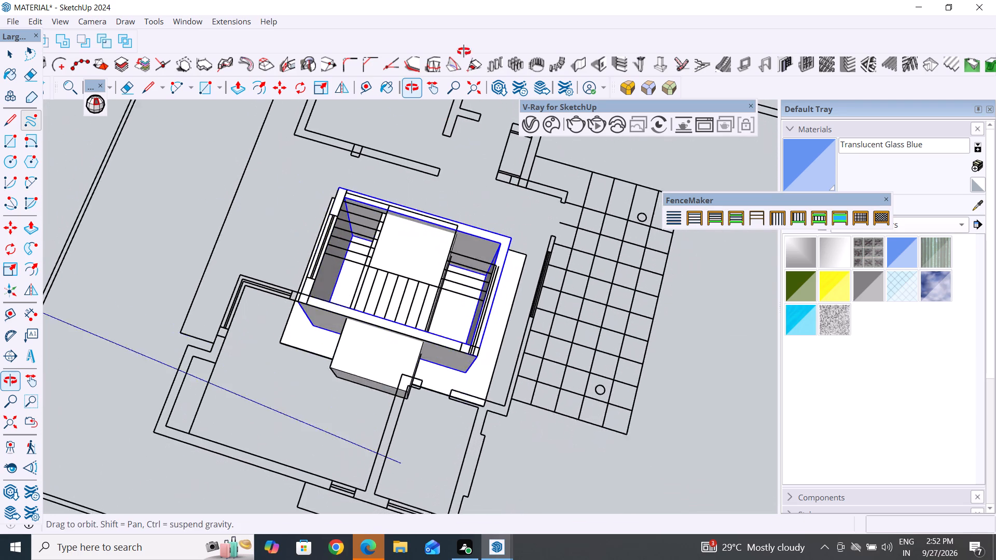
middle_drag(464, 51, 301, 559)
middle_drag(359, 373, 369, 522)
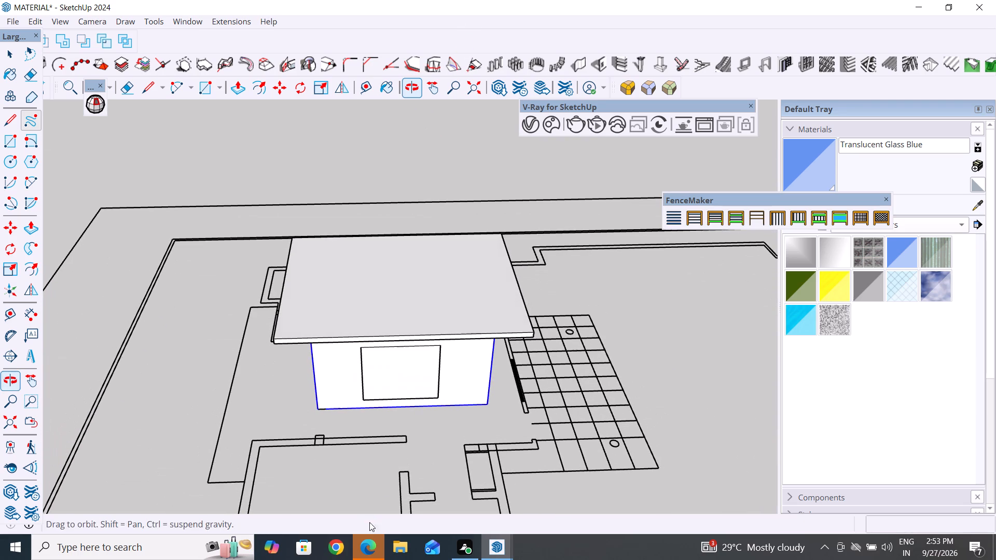
Check the room's wall group for solid errors with Solid Inspector.
click(20, 54)
click(13, 53)
click(384, 293)
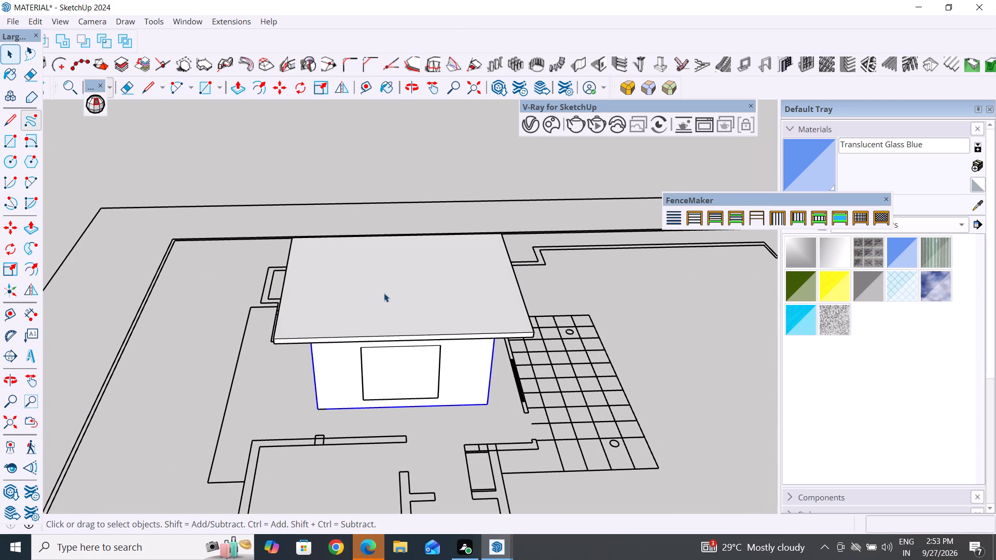
click(454, 396)
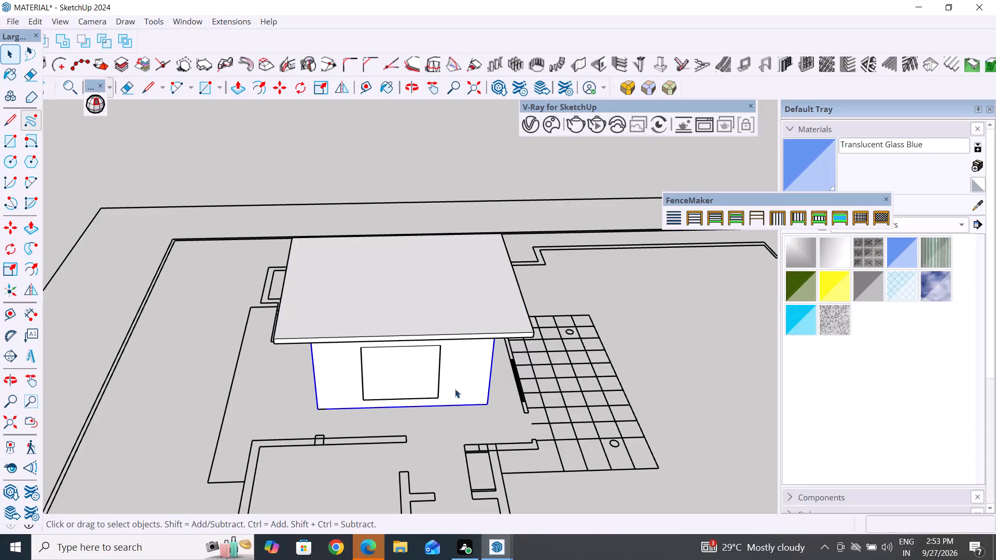
click(96, 105)
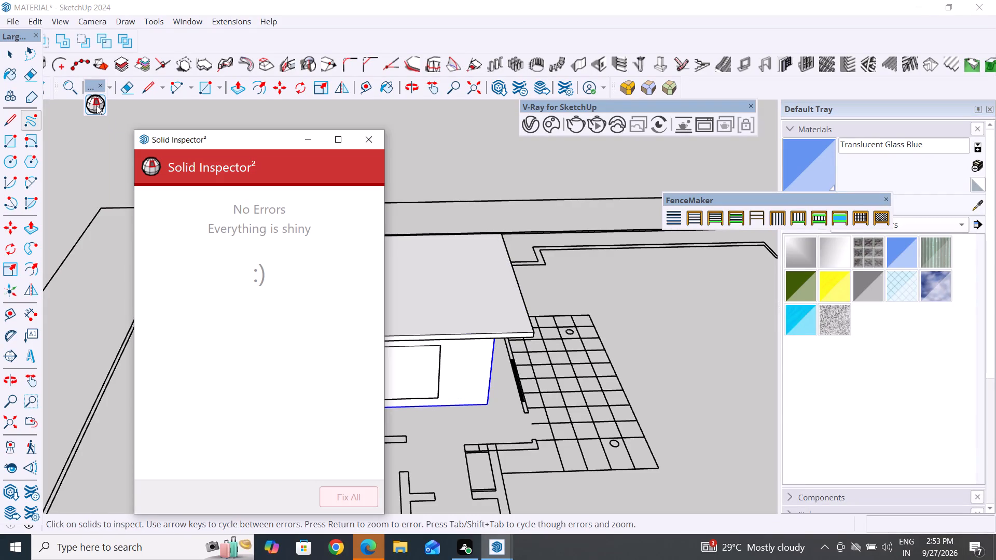
click(363, 145)
Run Solid Inspector with the rectangular face on the wall selected and apply its automatic fixes to all errors.
click(425, 371)
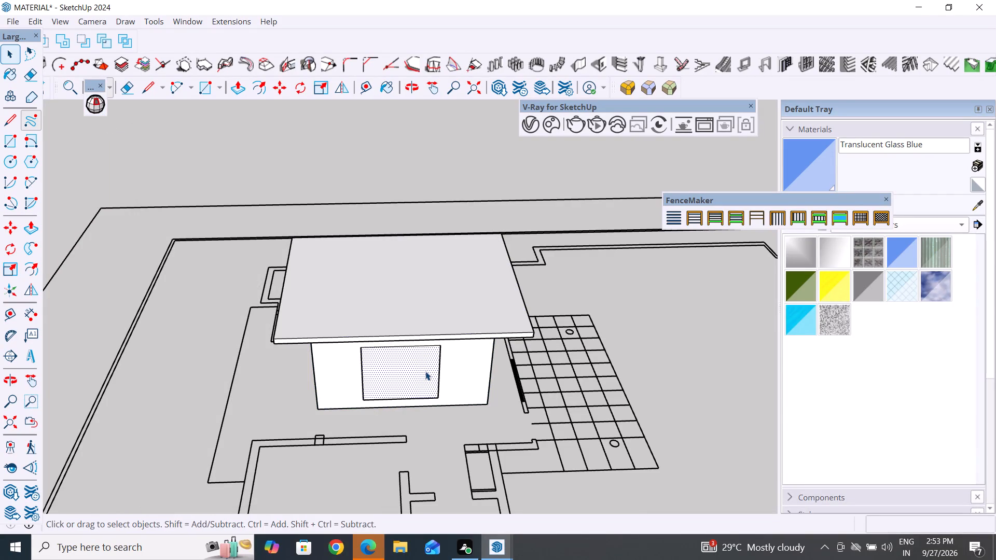
click(94, 105)
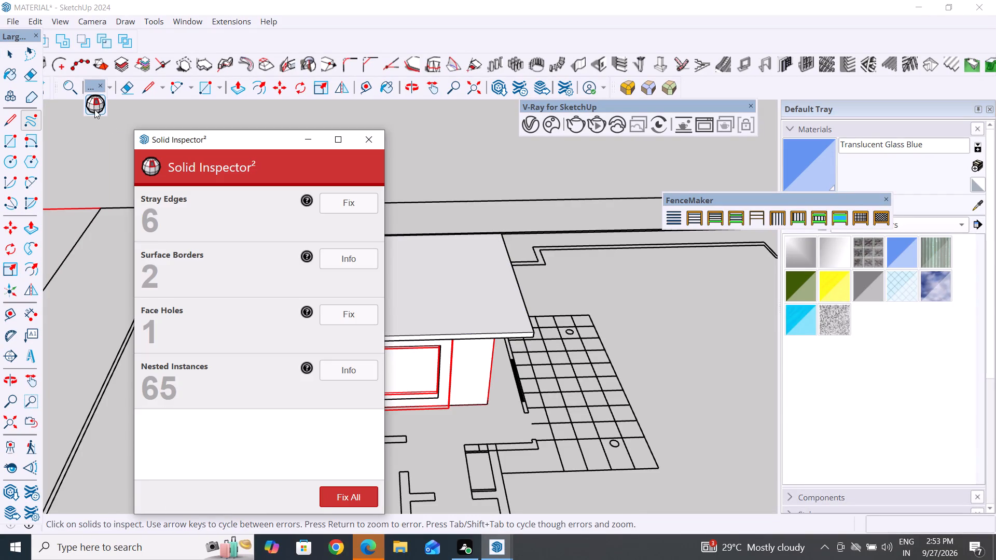
click(354, 498)
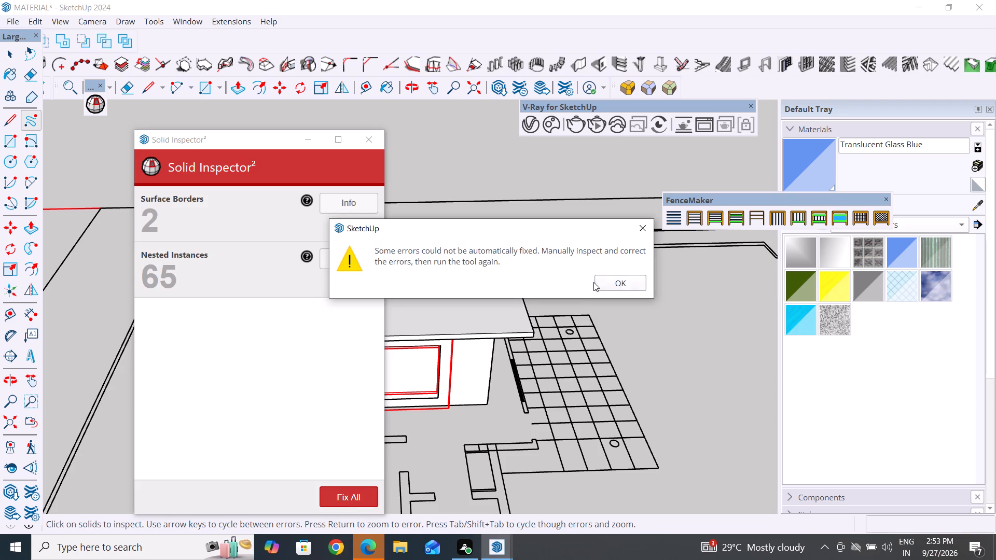
click(615, 285)
click(347, 500)
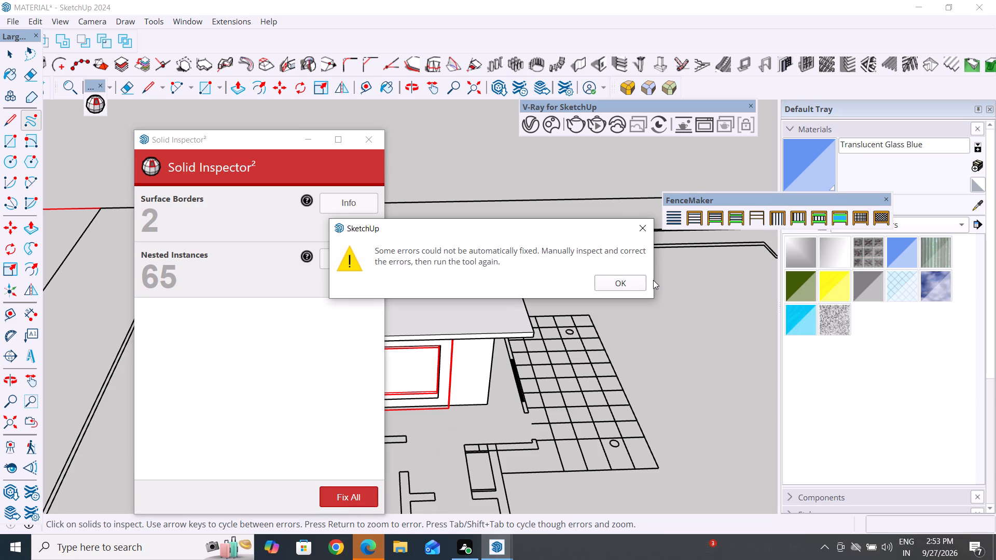
click(639, 278)
click(374, 147)
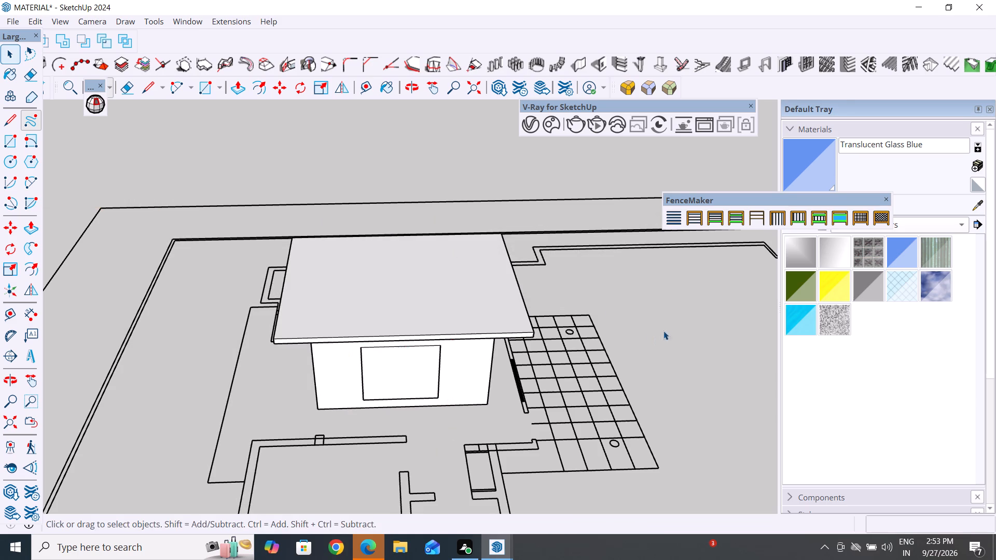
click(665, 330)
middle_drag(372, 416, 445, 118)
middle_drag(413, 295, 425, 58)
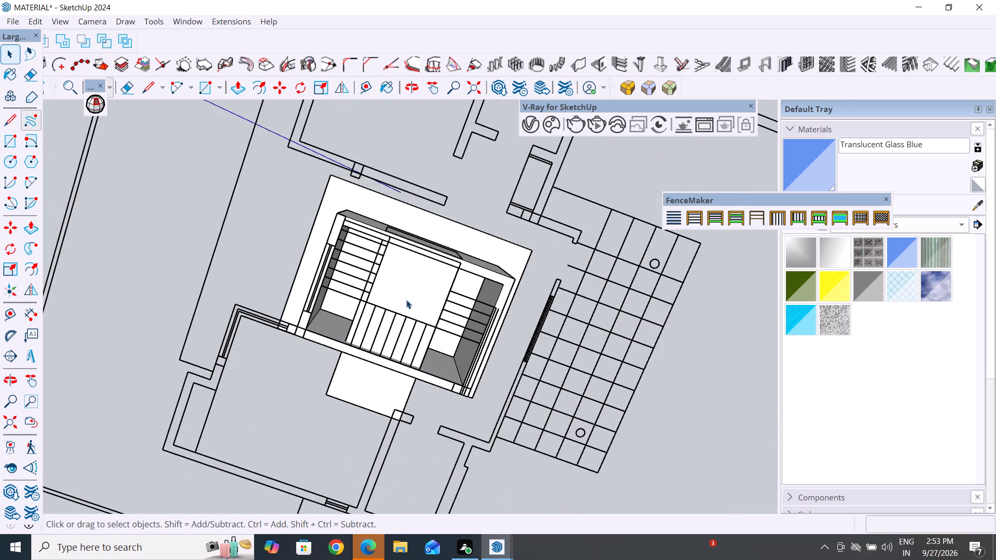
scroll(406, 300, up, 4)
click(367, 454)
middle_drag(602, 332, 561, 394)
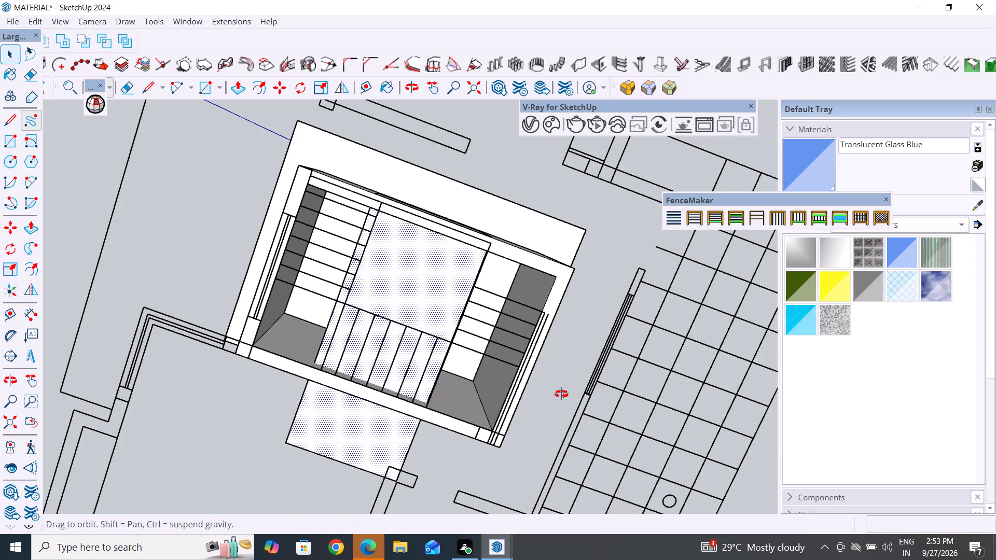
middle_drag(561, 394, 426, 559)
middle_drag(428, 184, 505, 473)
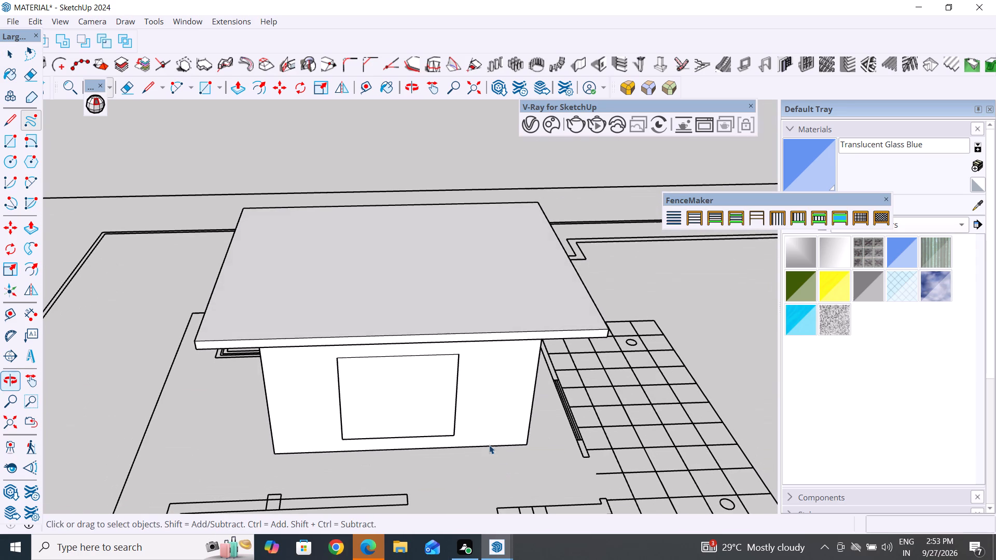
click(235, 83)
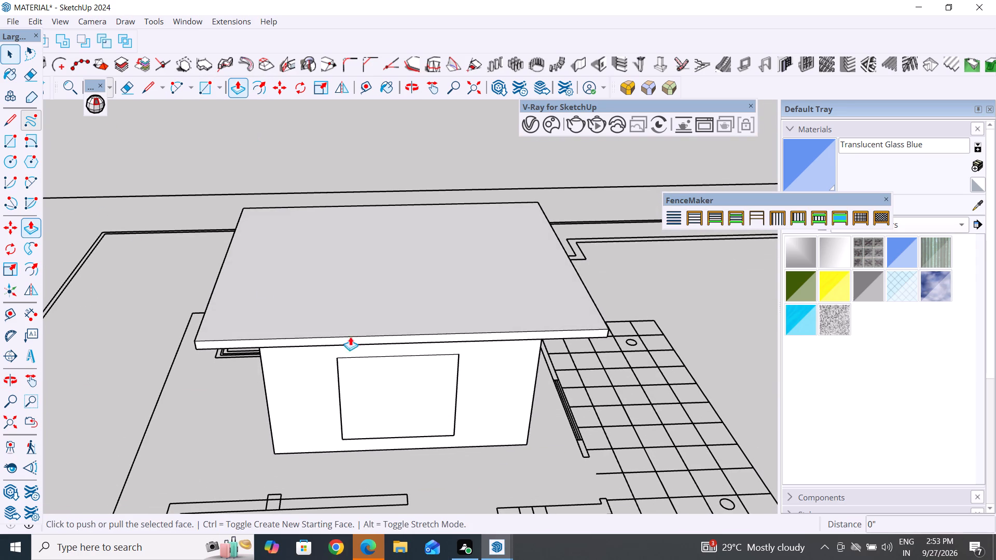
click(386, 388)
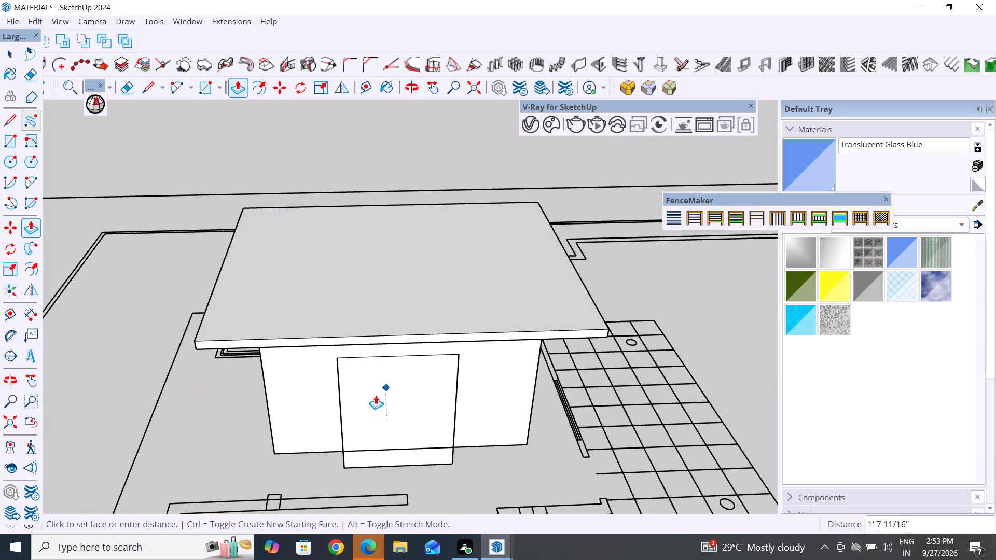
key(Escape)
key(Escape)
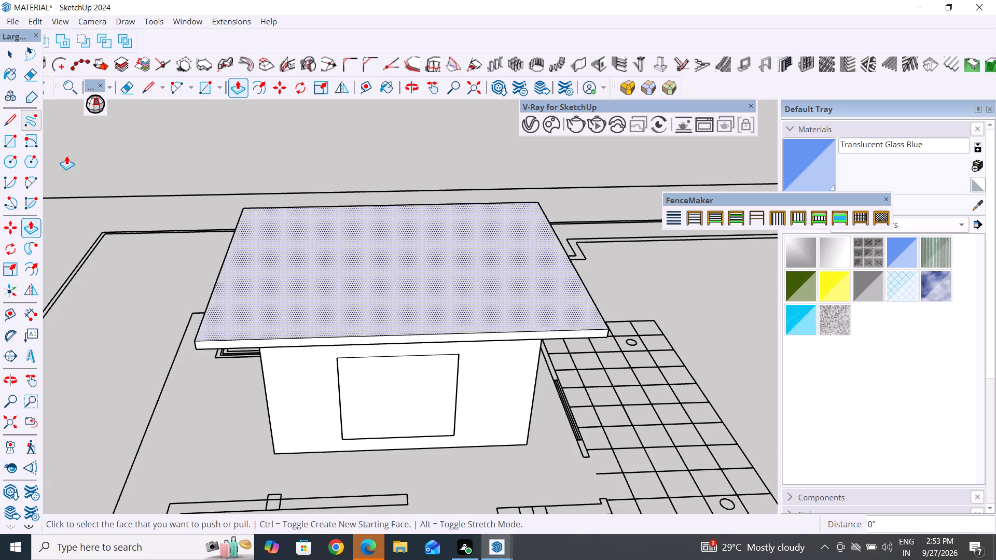
Push/Pull the rectangular face on the room's wall outward so the box projects well past the wall.
click(11, 51)
click(434, 393)
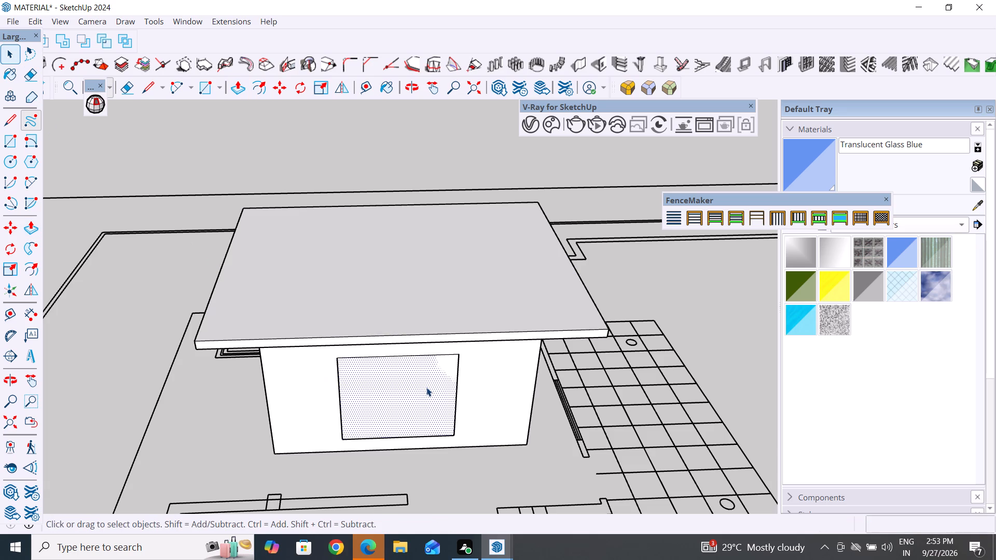
click(238, 89)
click(420, 380)
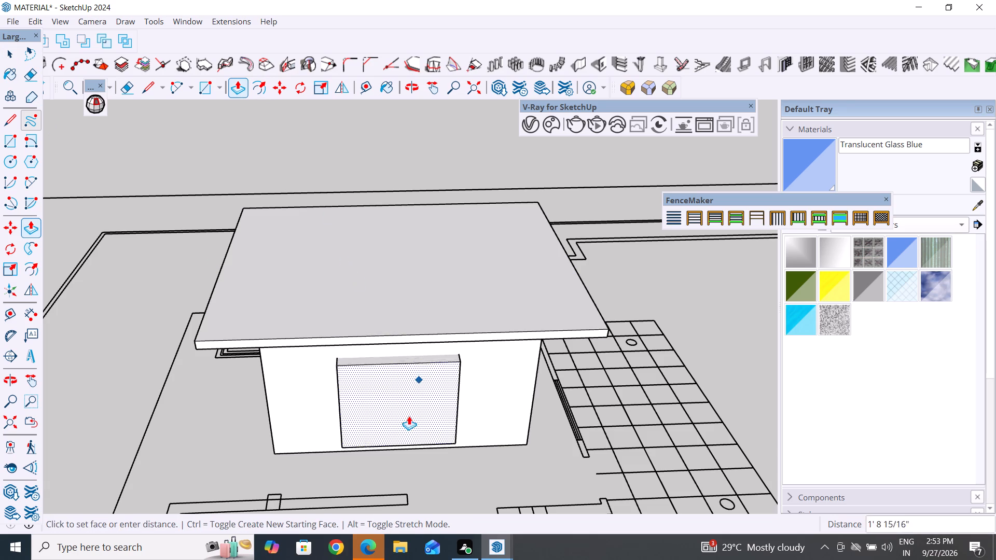
click(407, 435)
Group all the connected geometry of the projecting box.
click(7, 53)
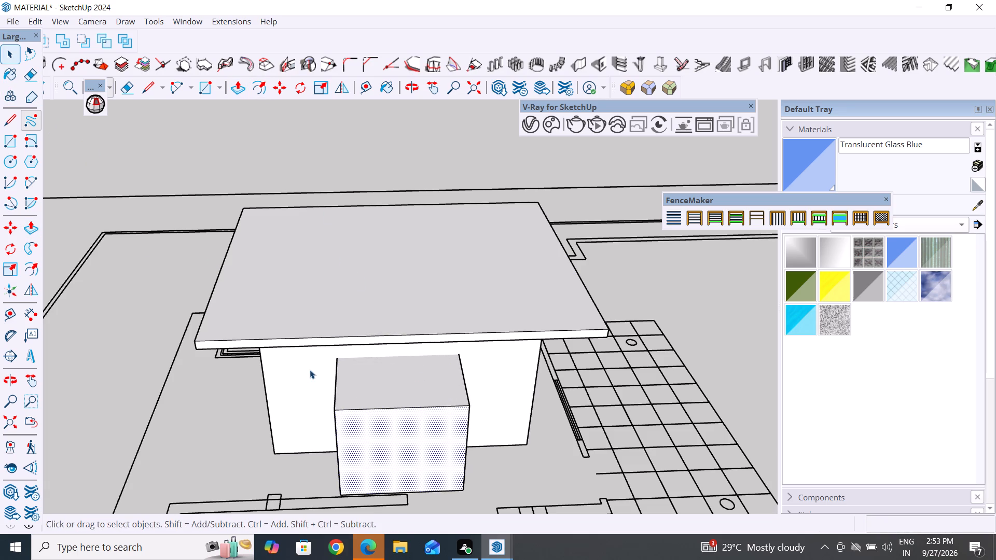
triple_click(391, 443)
click(391, 443)
right_click(391, 443)
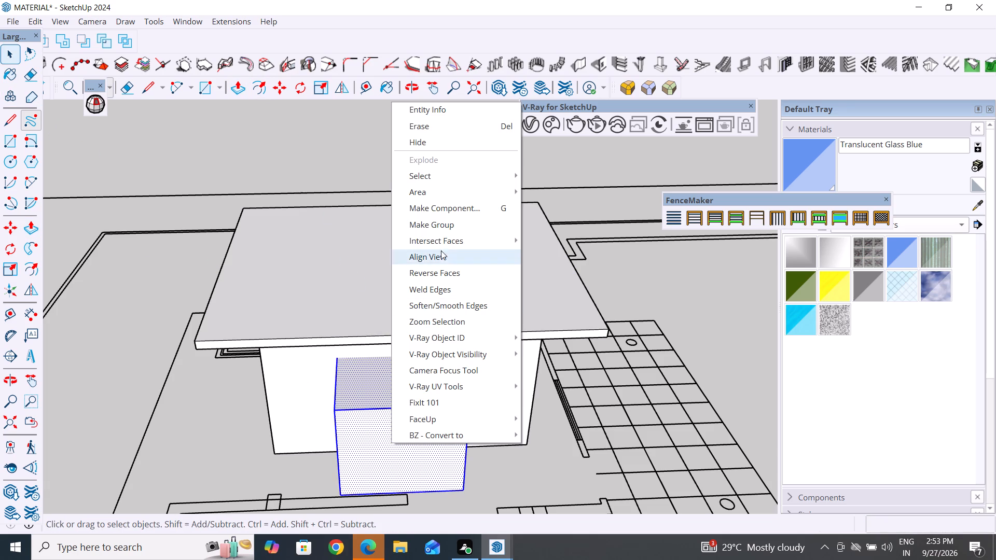
click(451, 221)
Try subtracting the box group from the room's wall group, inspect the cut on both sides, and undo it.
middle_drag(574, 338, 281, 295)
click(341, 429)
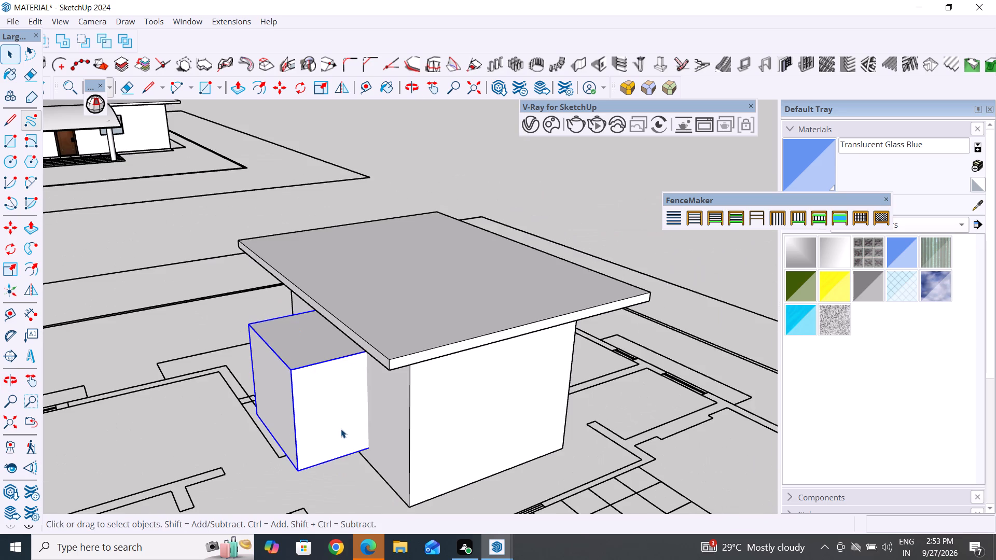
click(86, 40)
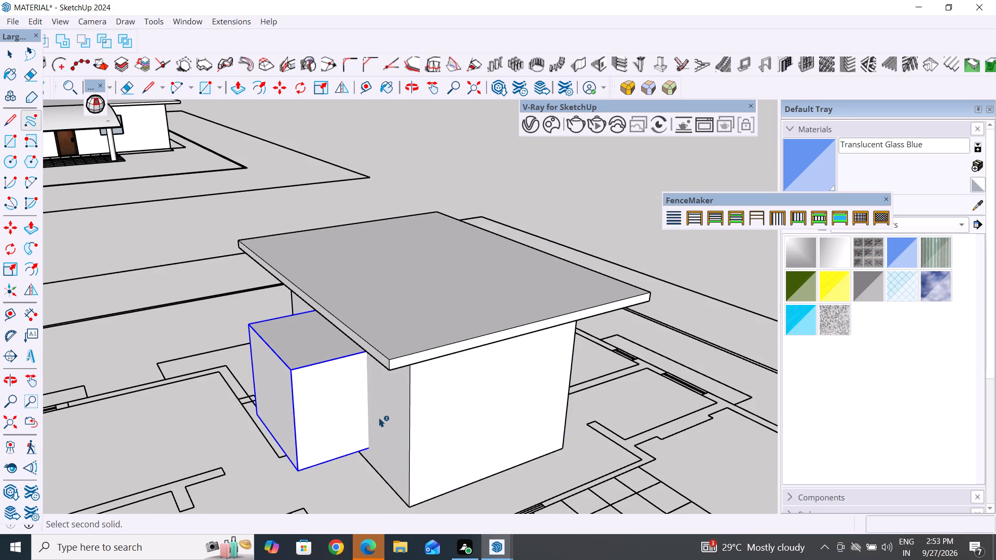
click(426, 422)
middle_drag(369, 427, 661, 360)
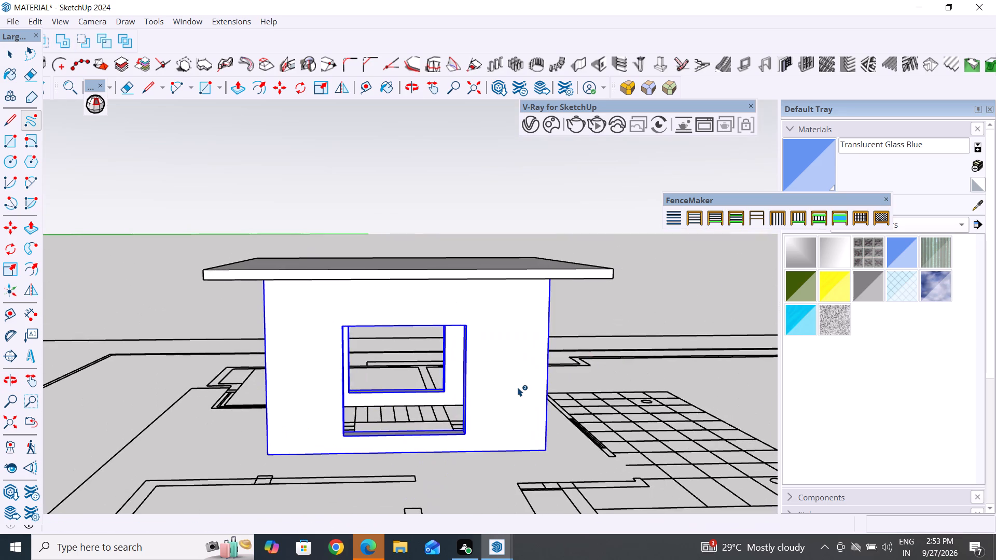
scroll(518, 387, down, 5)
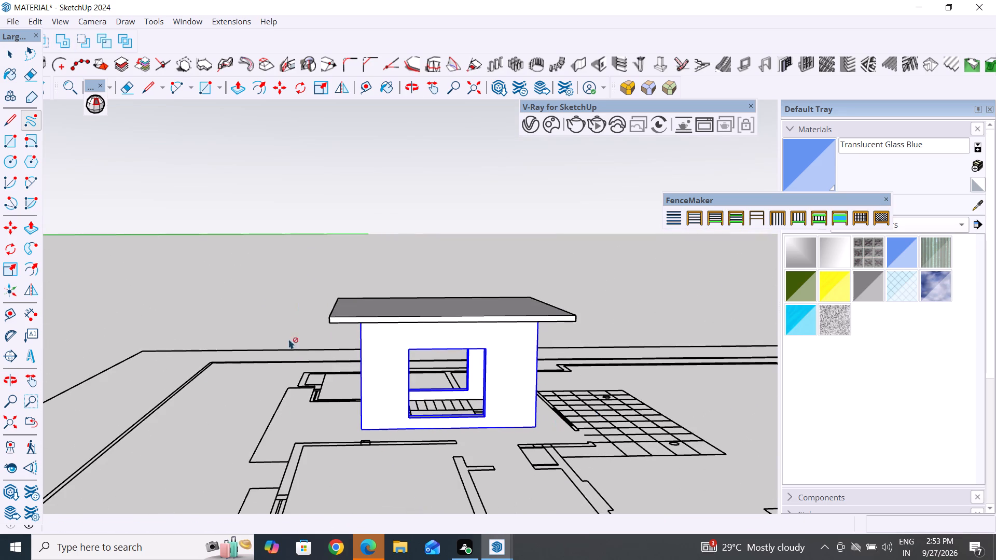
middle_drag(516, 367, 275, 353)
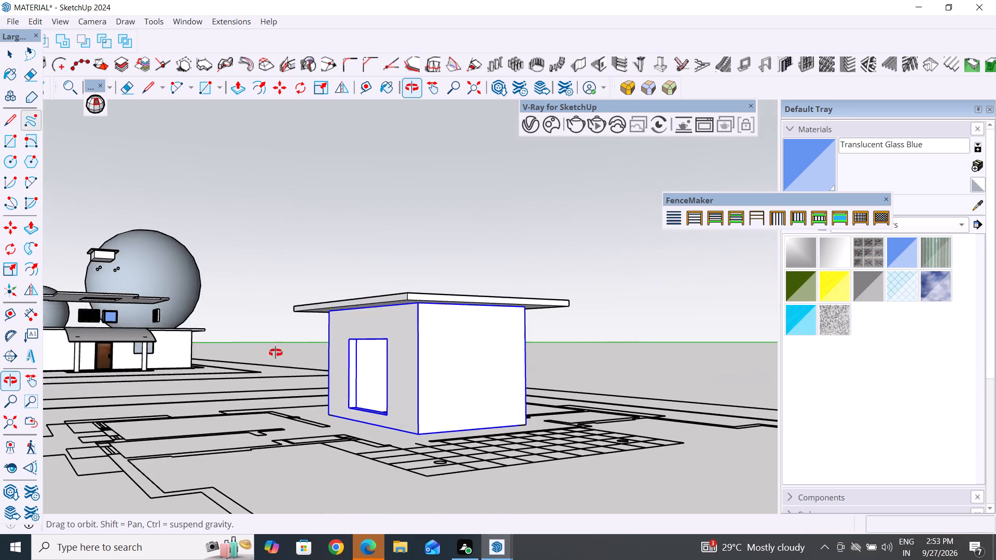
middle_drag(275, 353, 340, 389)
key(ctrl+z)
Inside the box group, Push/Pull the end face projecting beyond one wall back about 11' 3 3/4" into the room's interior.
middle_drag(552, 384, 218, 403)
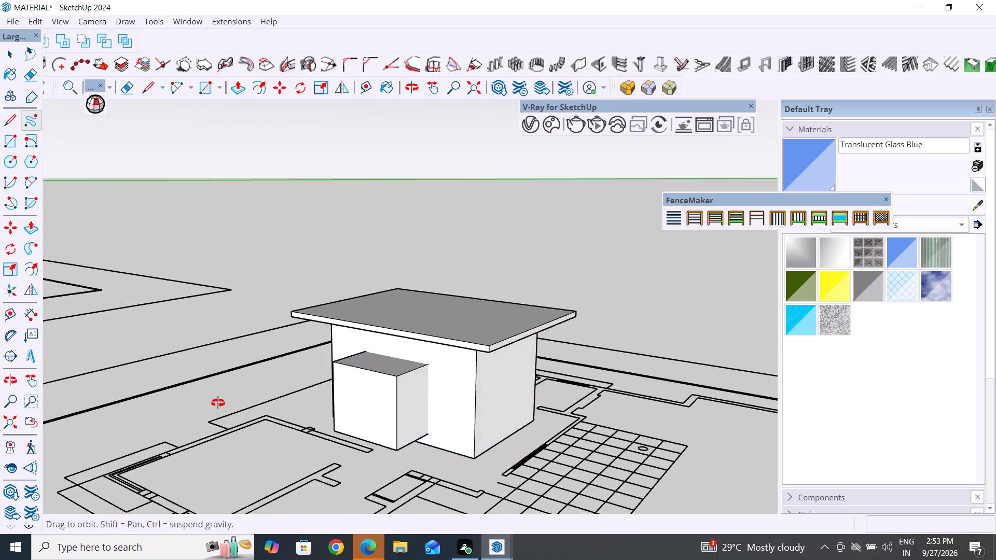
middle_drag(218, 403, 110, 334)
click(8, 56)
click(411, 206)
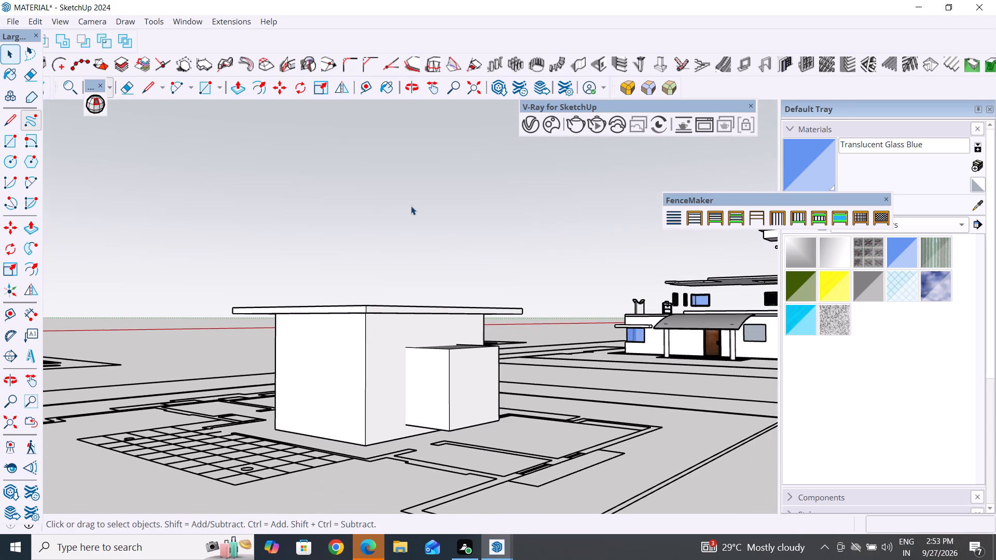
click(480, 407)
middle_drag(495, 427, 574, 296)
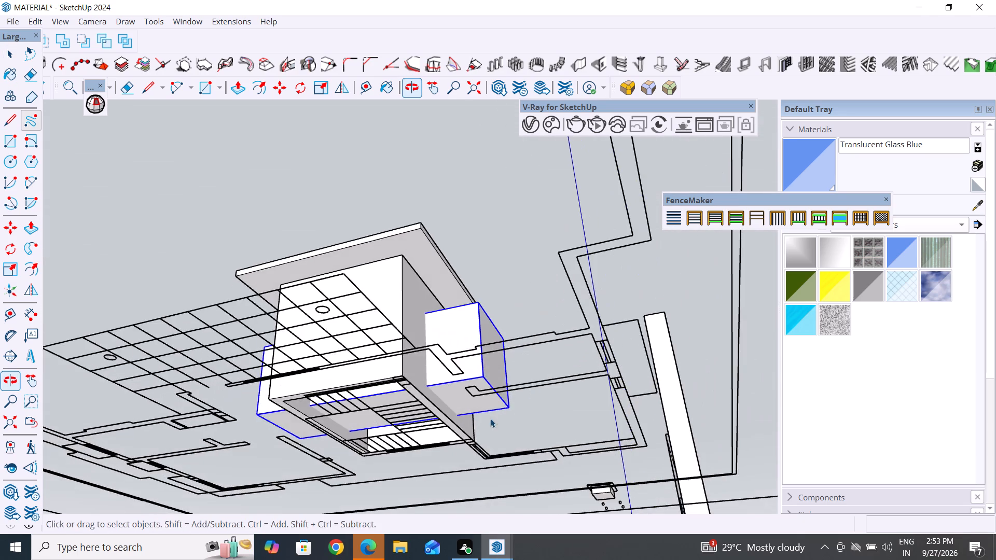
scroll(462, 402, up, 4)
triple_click(507, 361)
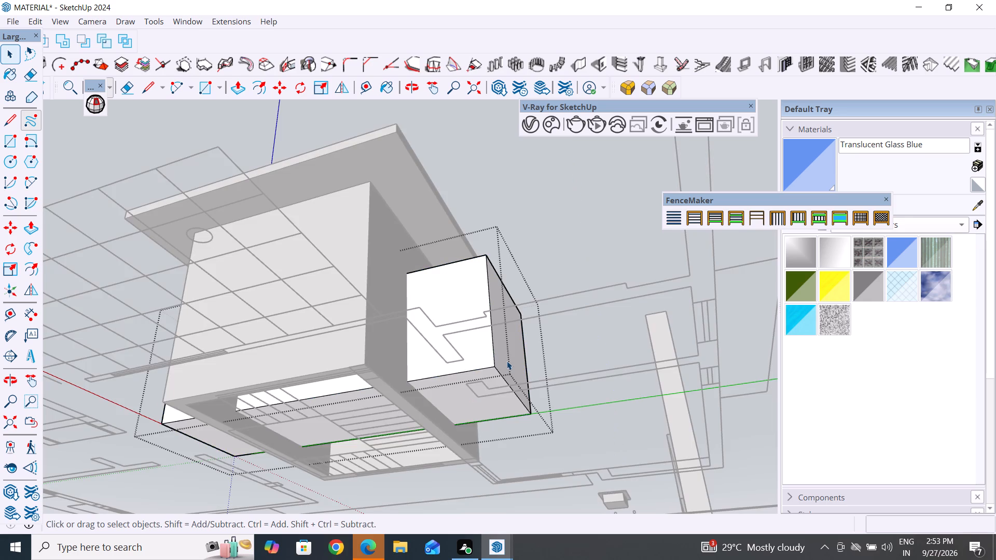
click(507, 361)
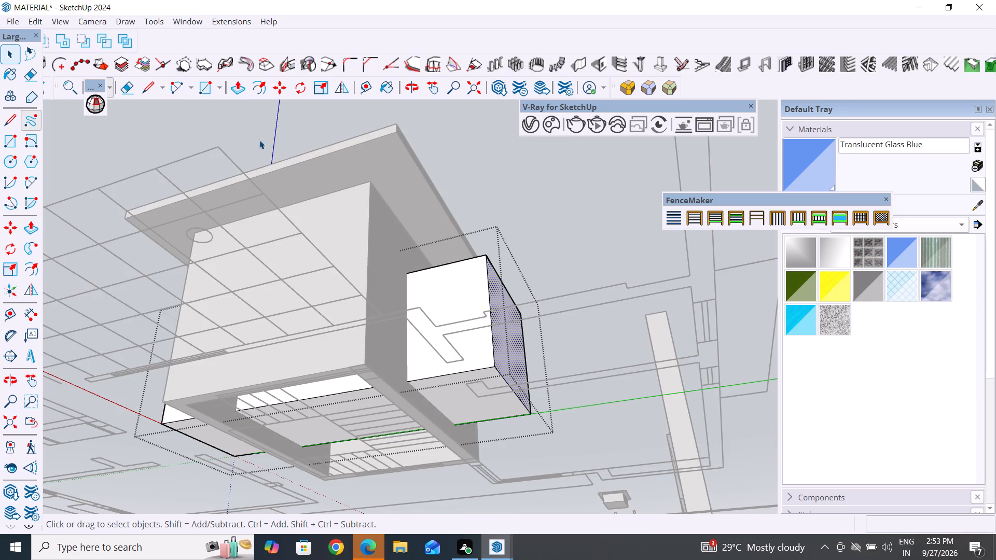
click(239, 89)
click(521, 361)
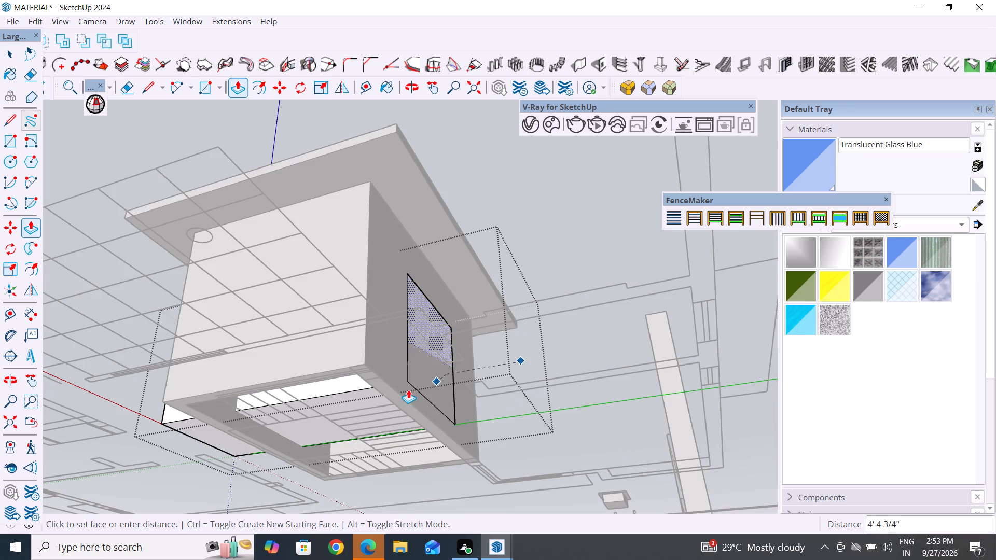
click(341, 397)
scroll(379, 381, down, 6)
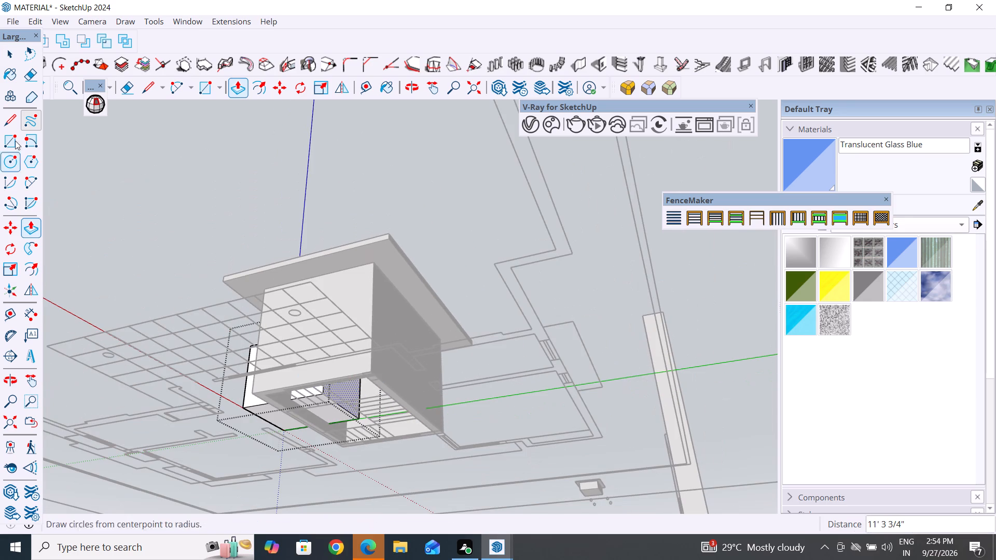
Group all the connected geometry of the shortened box and leave the group's editing context.
click(8, 55)
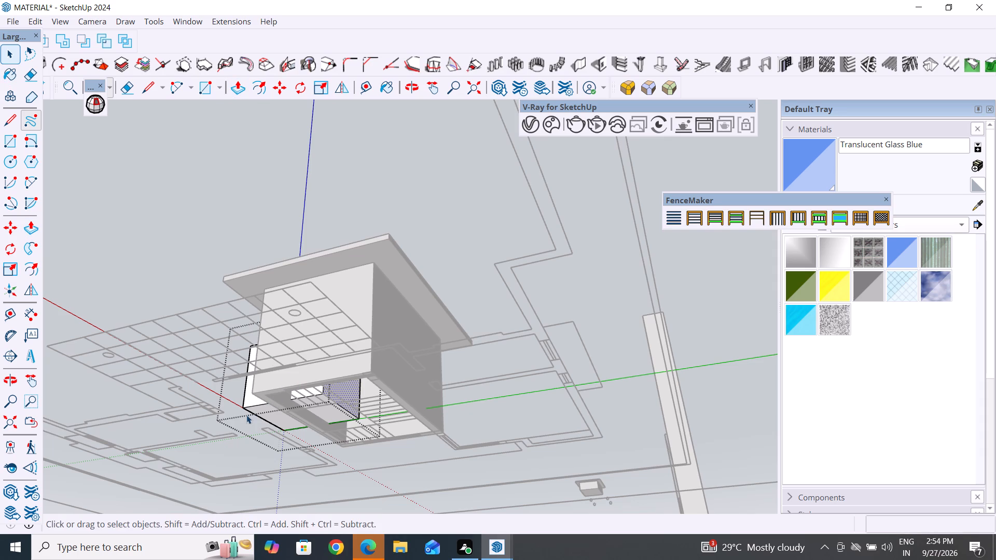
click(258, 411)
triple_click(257, 407)
click(257, 407)
right_click(257, 407)
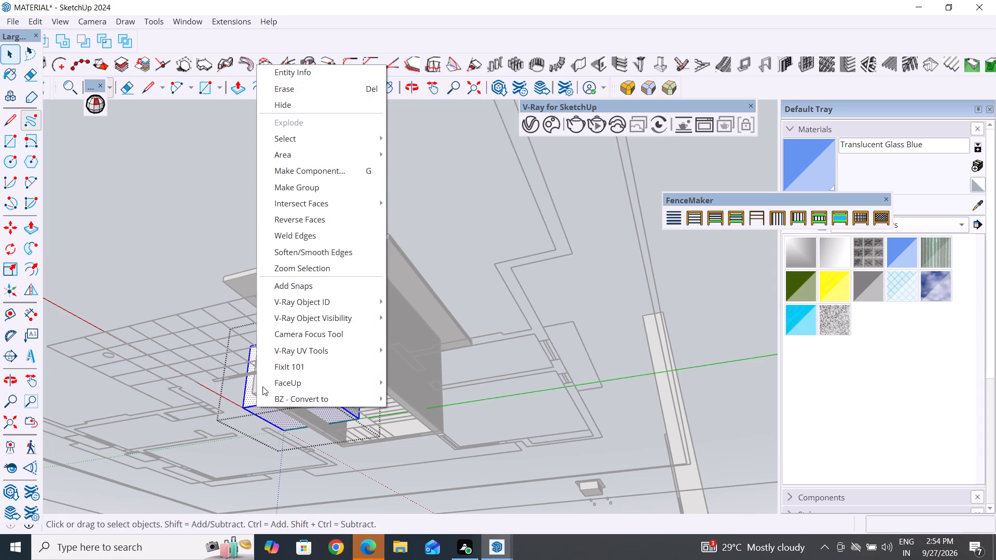
click(320, 179)
scroll(555, 273, down, 6)
middle_drag(476, 350, 755, 519)
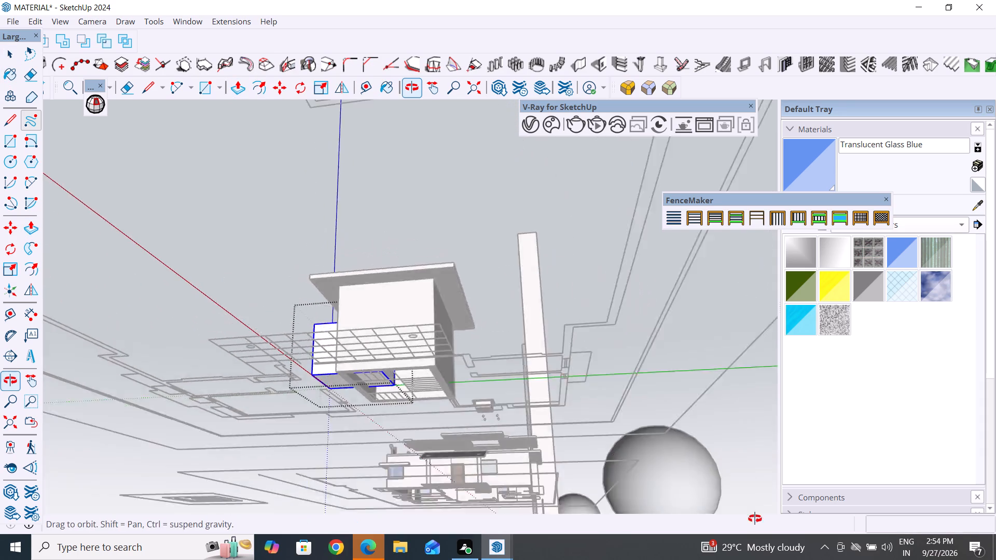
middle_drag(755, 519, 803, 531)
middle_drag(460, 393, 682, 415)
click(642, 252)
scroll(410, 397, up, 5)
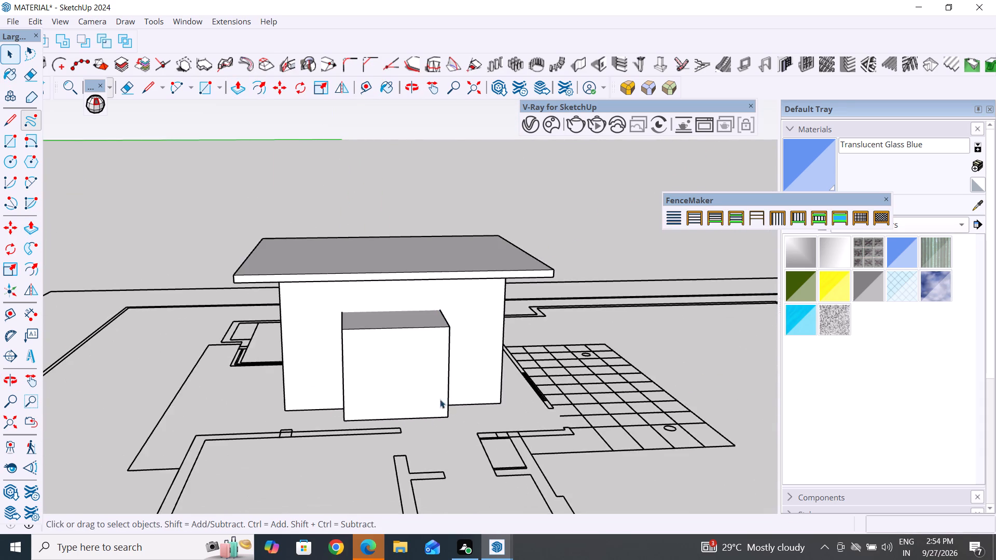
middle_drag(467, 405, 655, 381)
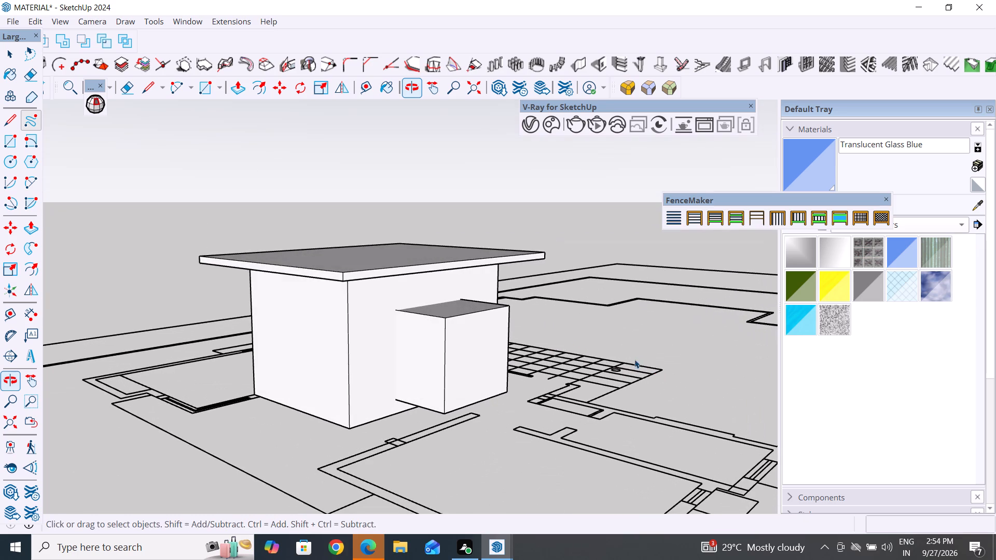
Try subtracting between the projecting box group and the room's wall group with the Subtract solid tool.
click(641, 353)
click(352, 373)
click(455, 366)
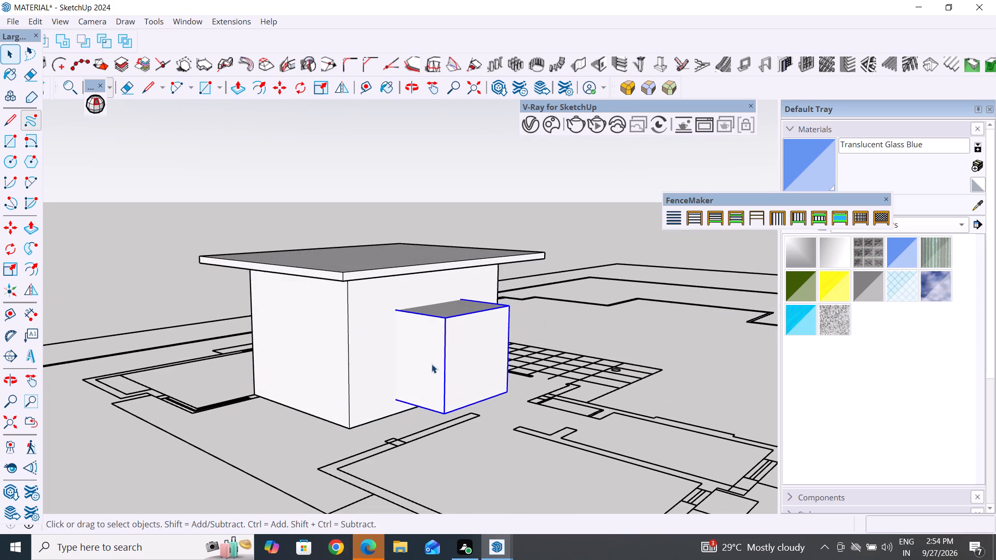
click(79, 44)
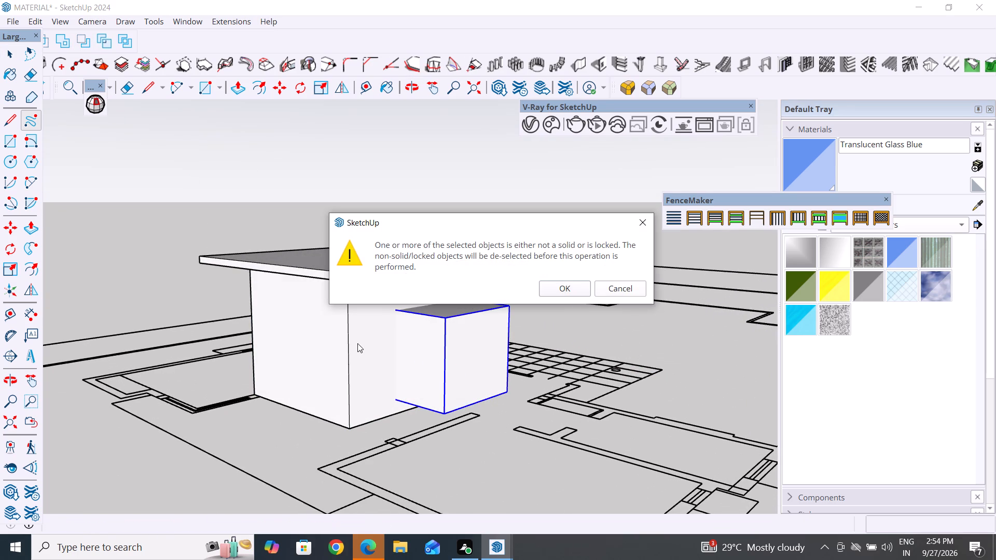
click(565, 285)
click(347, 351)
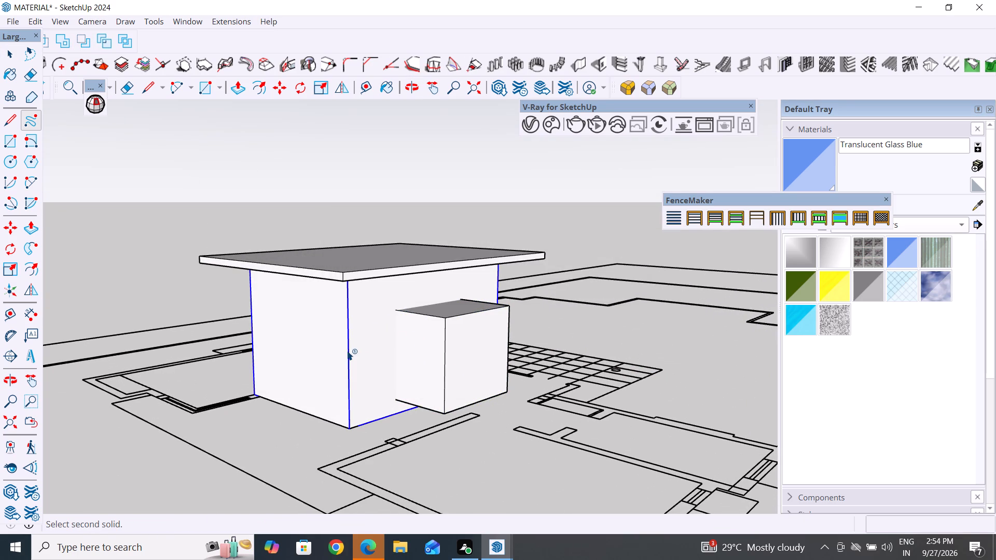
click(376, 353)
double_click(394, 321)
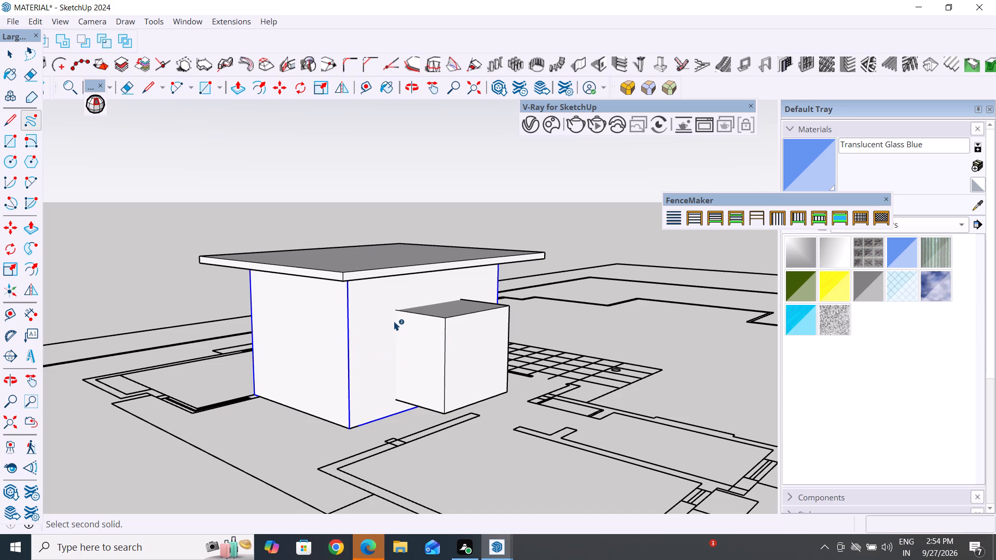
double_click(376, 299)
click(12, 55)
Open the box group for editing and group all of its connected geometry again.
triple_click(474, 340)
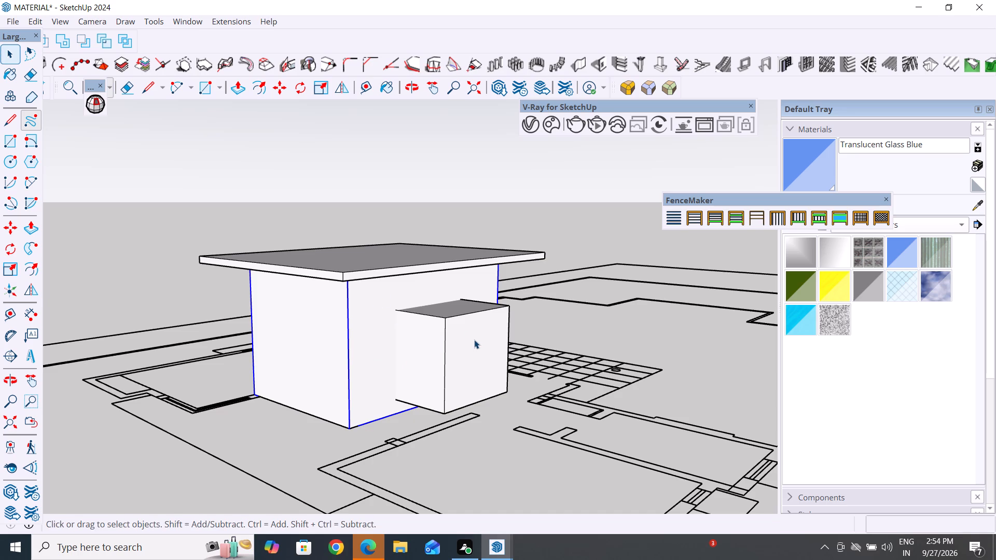
click(474, 340)
right_click(474, 340)
click(662, 241)
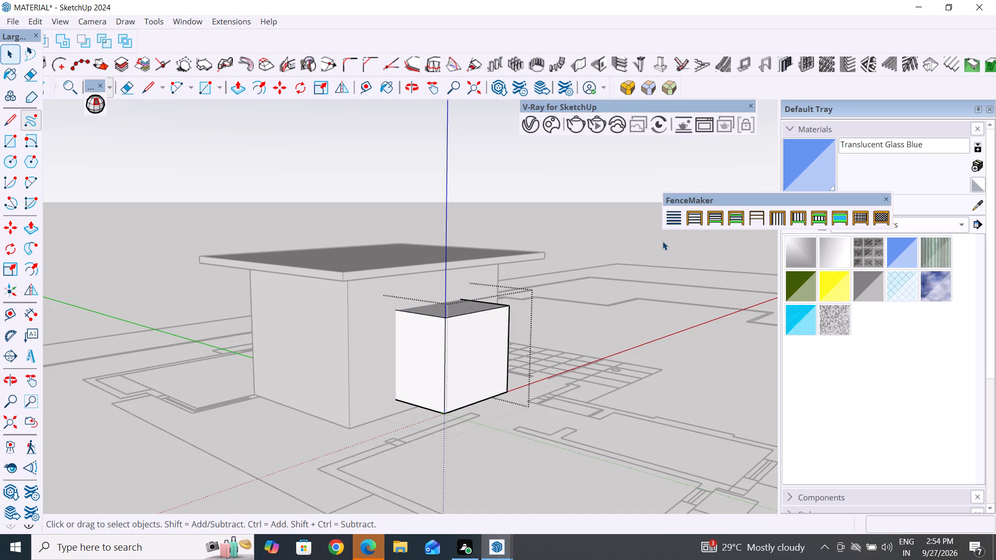
triple_click(459, 341)
right_click(459, 341)
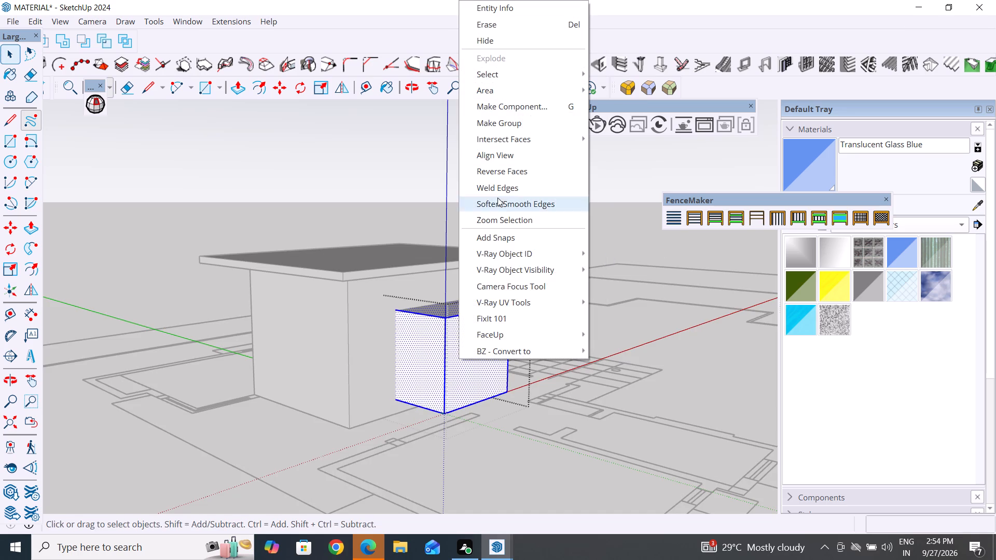
click(518, 123)
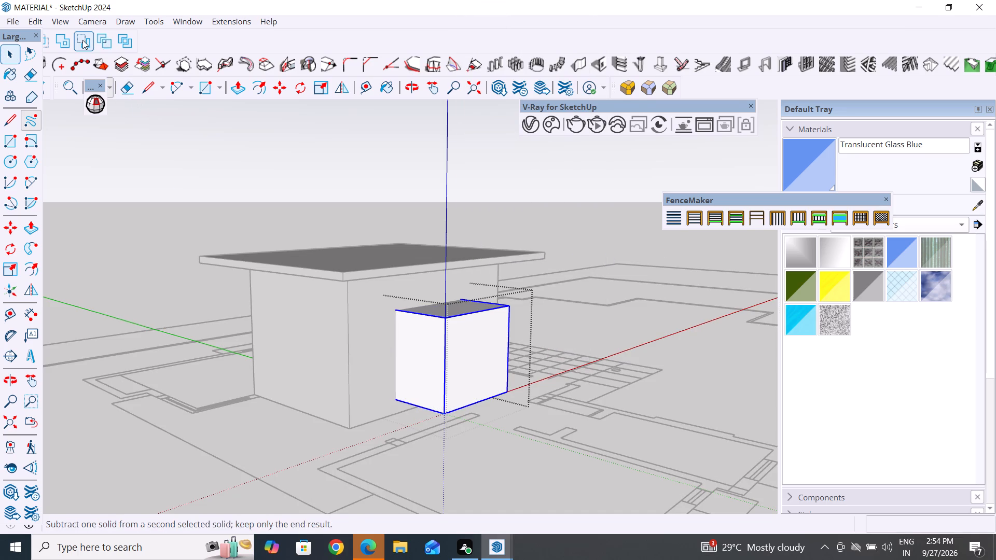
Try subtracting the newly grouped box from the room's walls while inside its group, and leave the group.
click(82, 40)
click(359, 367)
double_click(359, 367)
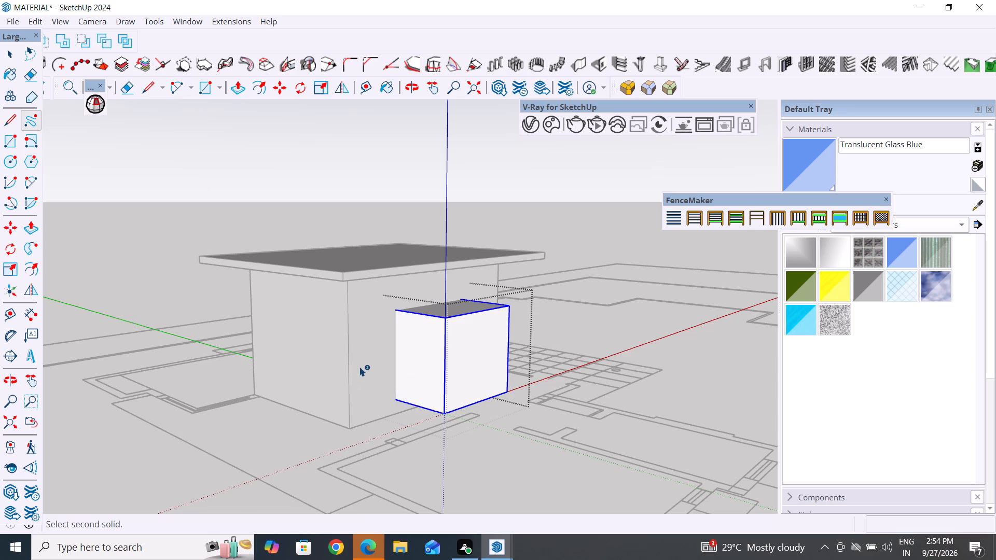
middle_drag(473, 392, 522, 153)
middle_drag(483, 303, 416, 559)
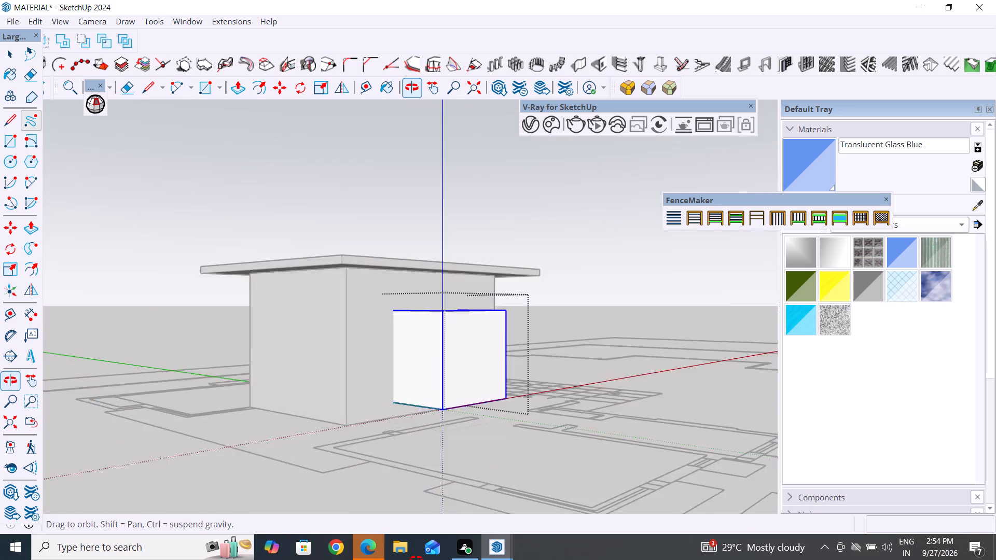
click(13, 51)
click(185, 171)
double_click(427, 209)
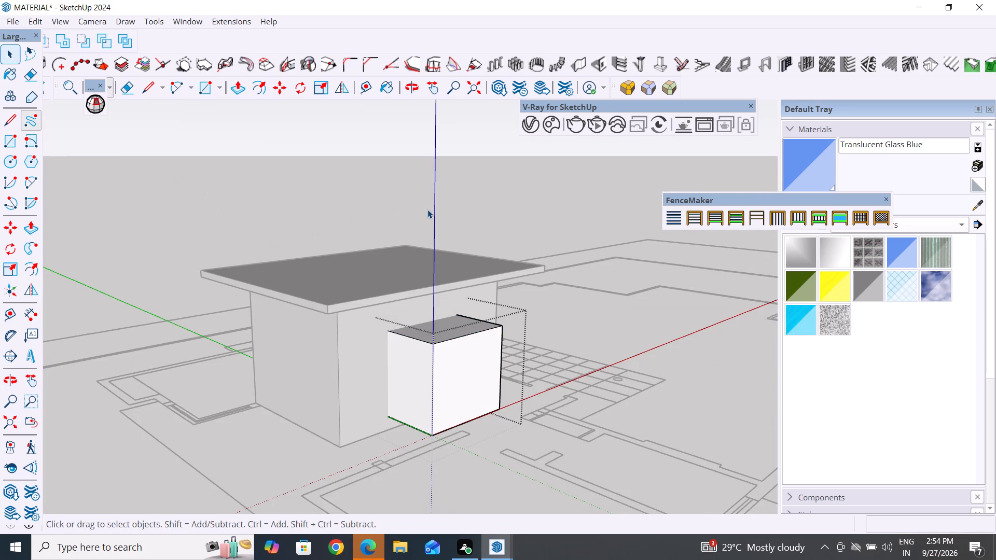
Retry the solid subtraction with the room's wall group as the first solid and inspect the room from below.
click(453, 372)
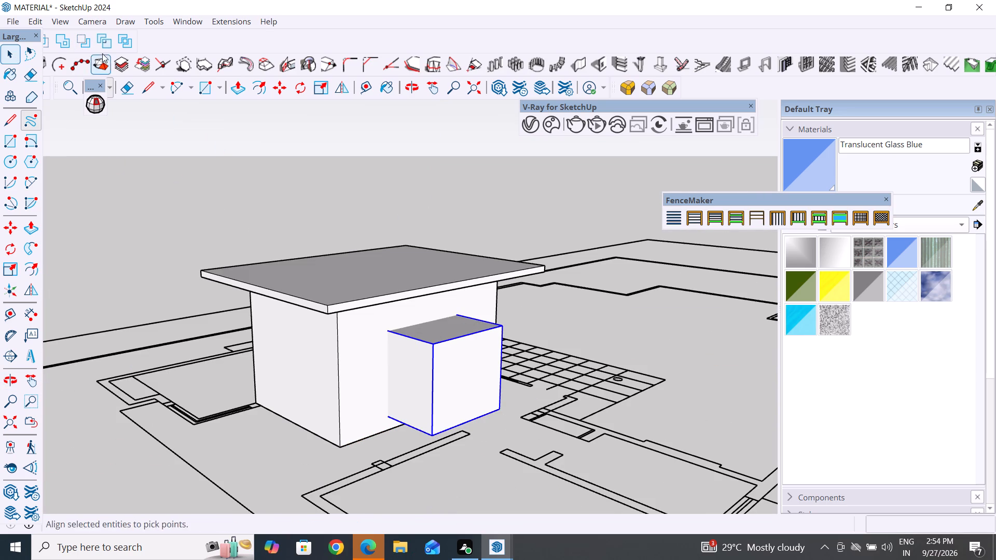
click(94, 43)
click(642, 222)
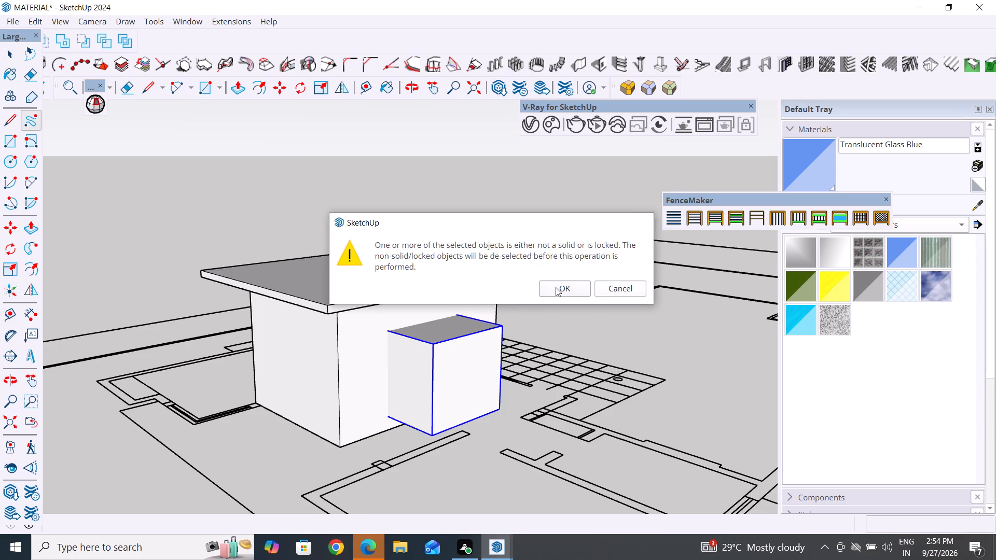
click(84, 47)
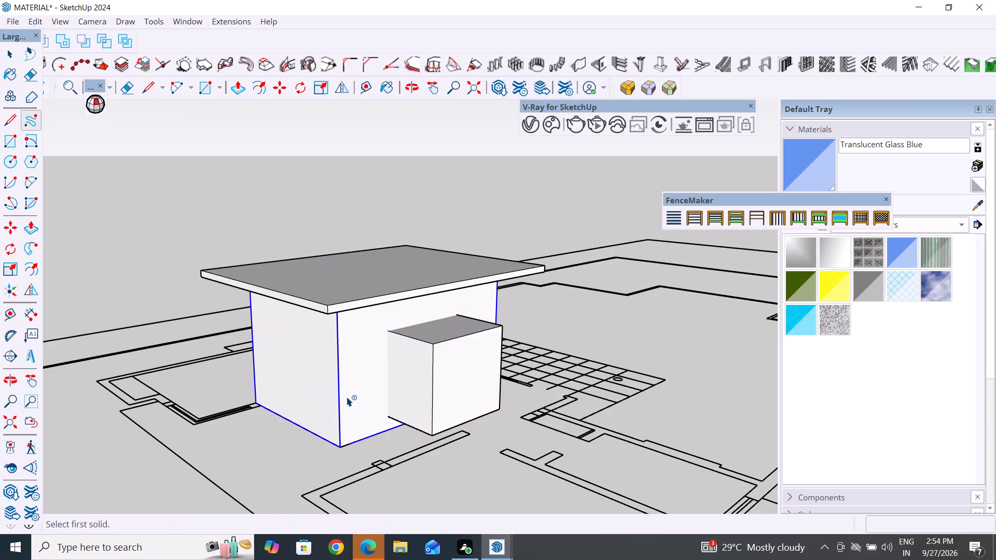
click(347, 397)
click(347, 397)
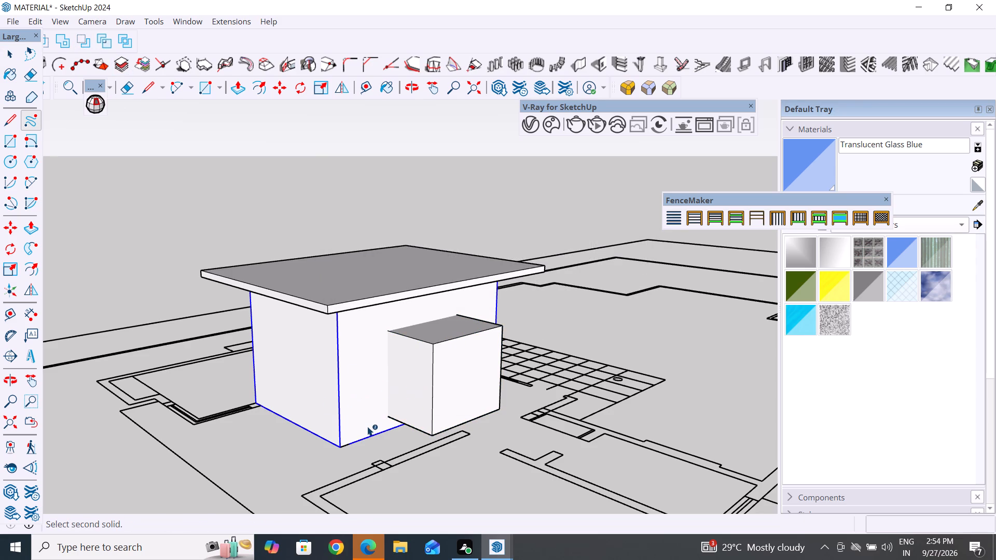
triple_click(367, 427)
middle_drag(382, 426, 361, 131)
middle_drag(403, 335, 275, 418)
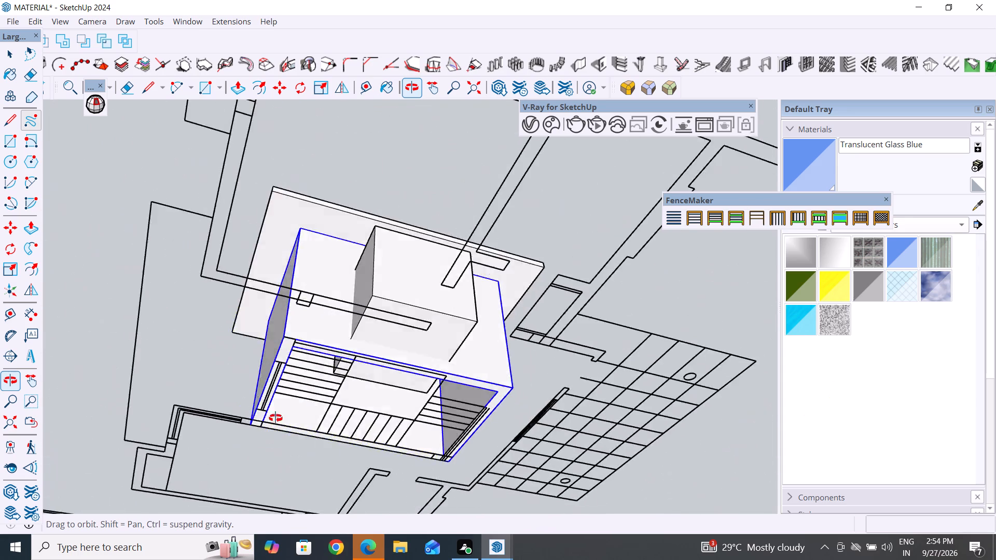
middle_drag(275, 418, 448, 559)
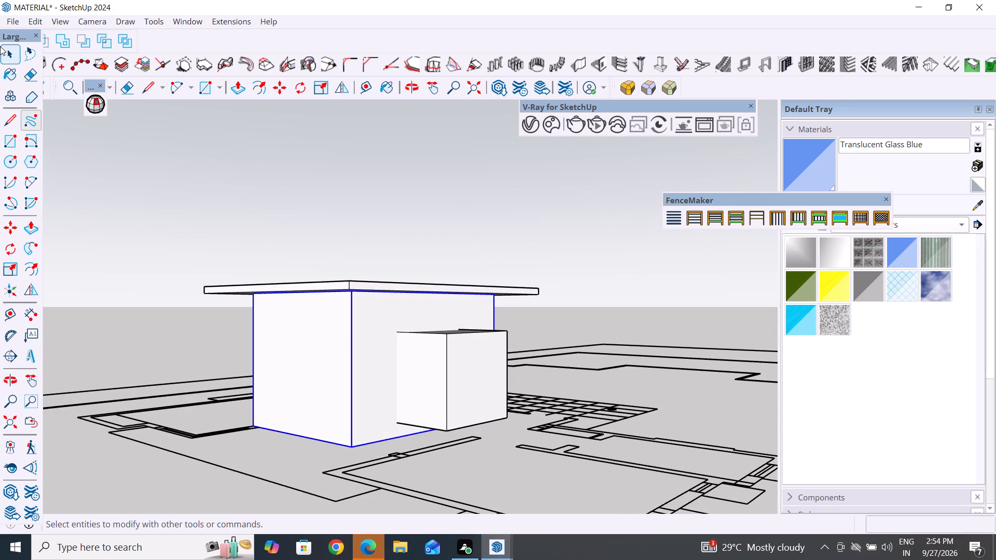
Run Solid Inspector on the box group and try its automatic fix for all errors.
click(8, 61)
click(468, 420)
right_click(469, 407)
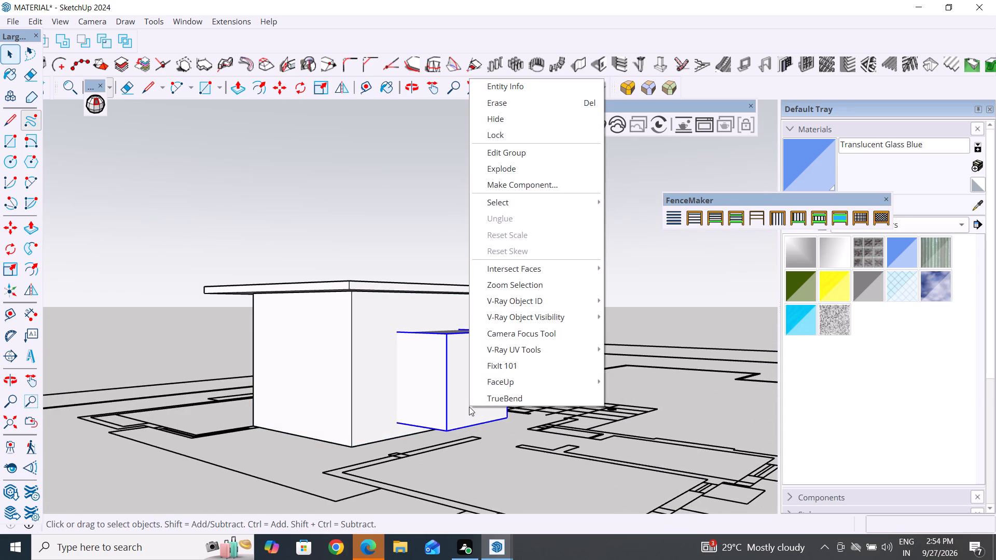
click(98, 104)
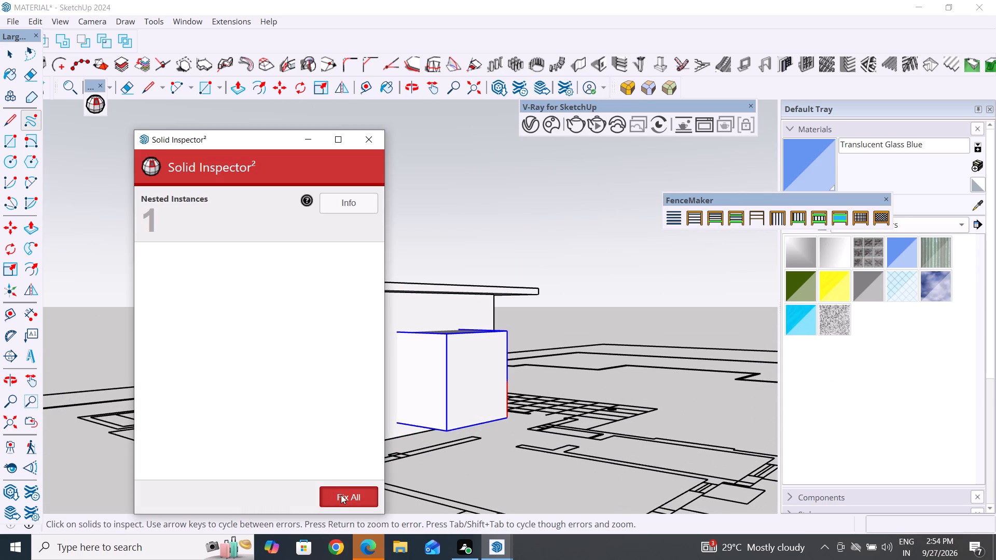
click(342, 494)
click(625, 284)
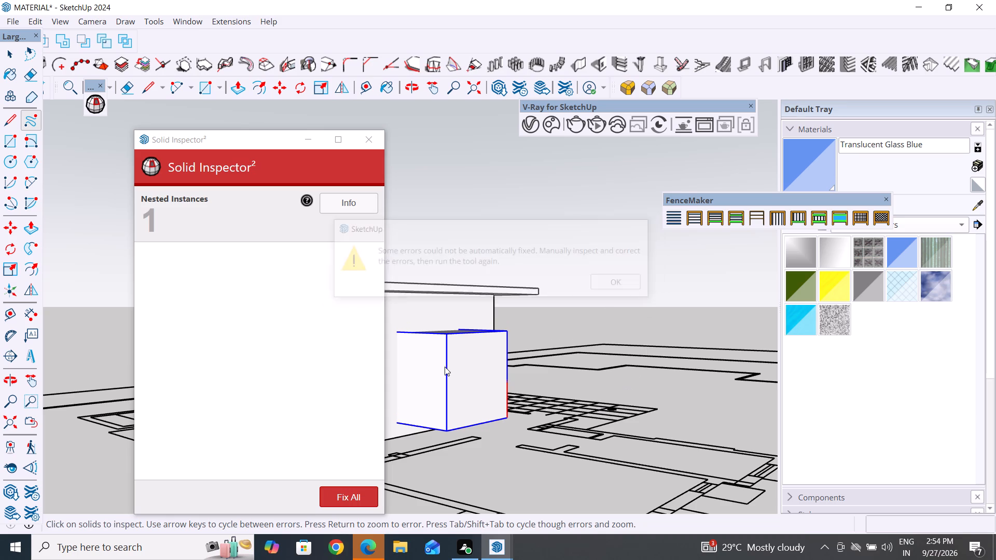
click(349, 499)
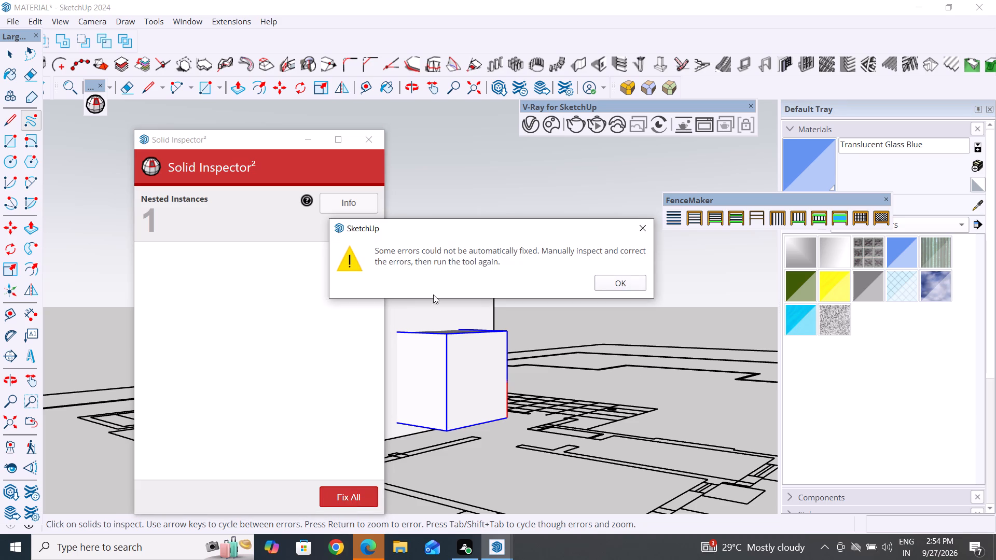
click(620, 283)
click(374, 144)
Dismiss the automatic-fix report and run Solid Inspector on the room's wall group to check its errors.
click(353, 363)
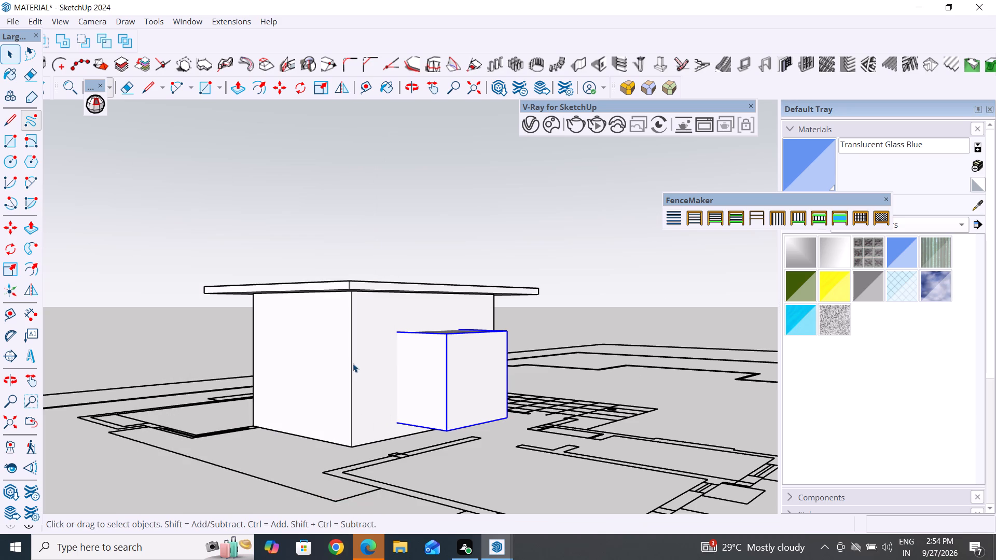
right_click(372, 362)
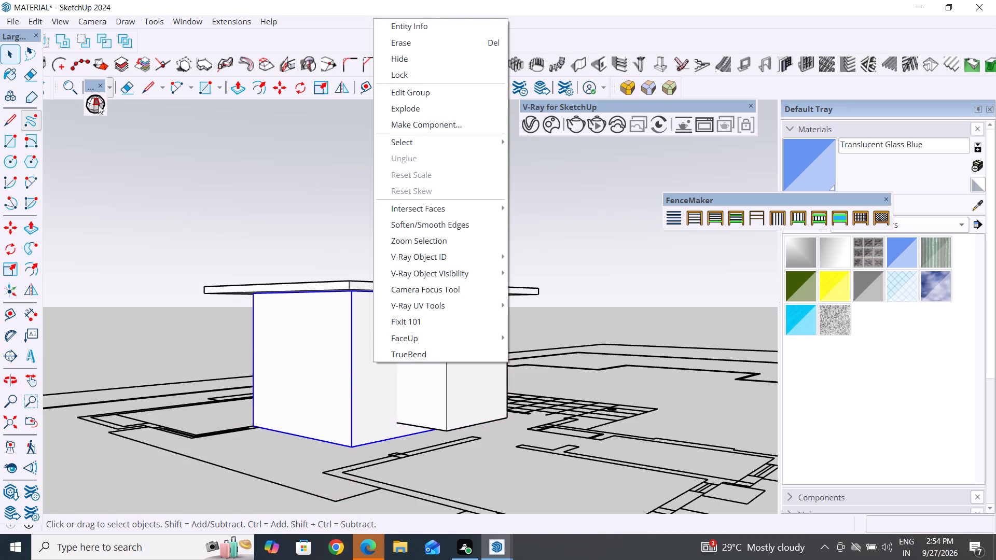
click(98, 105)
click(417, 205)
click(477, 391)
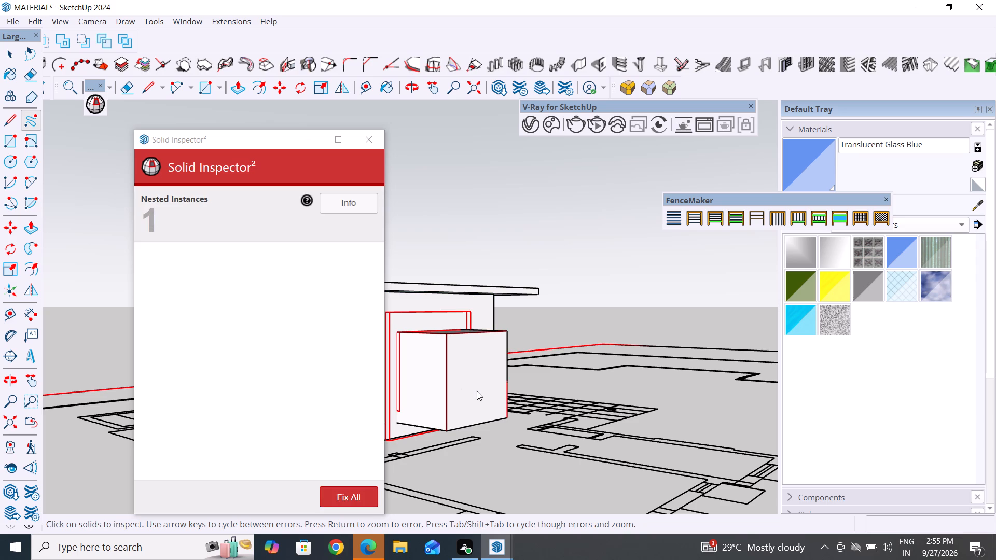
click(359, 146)
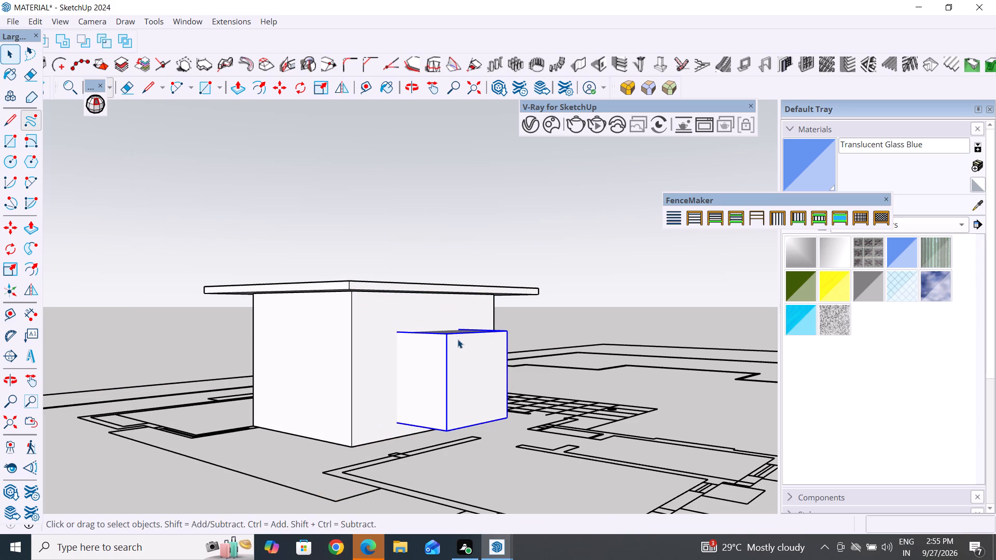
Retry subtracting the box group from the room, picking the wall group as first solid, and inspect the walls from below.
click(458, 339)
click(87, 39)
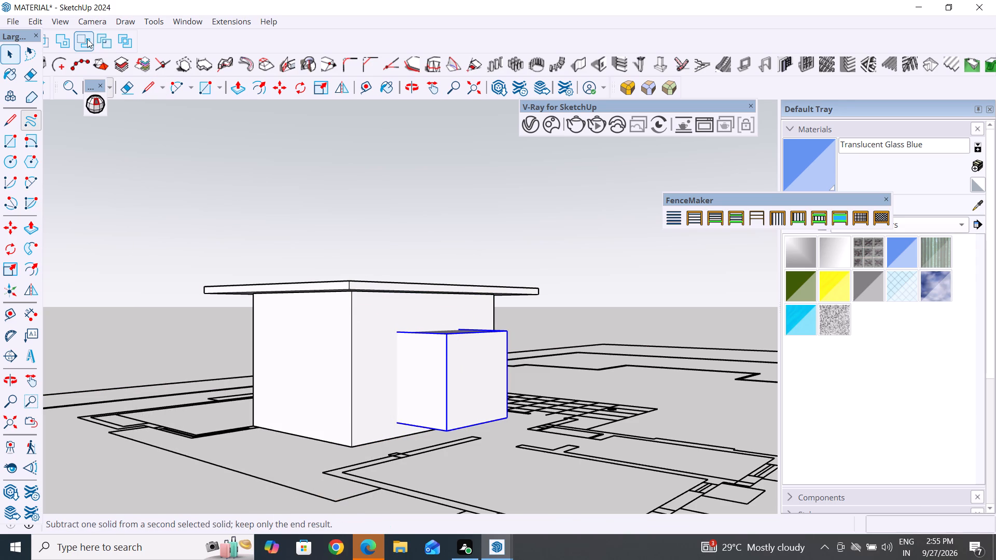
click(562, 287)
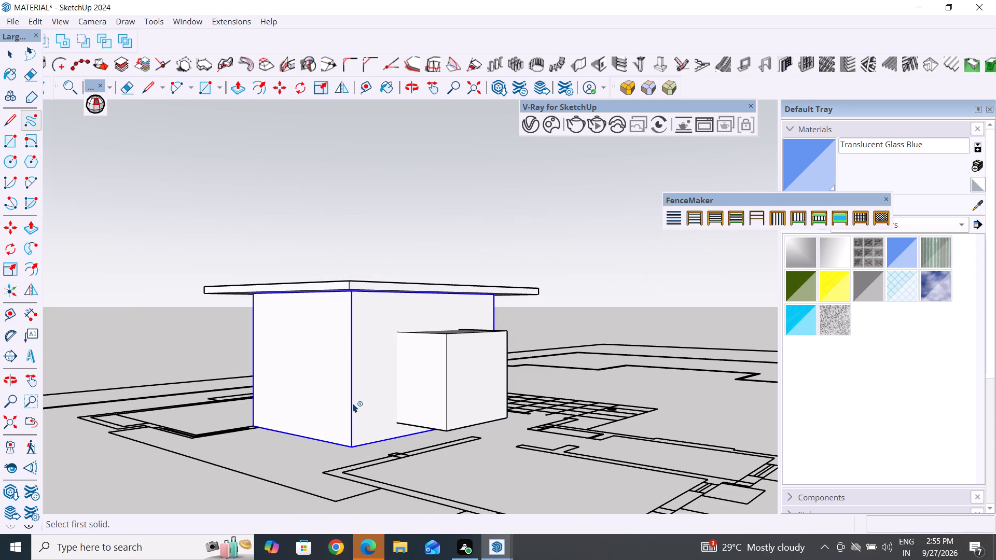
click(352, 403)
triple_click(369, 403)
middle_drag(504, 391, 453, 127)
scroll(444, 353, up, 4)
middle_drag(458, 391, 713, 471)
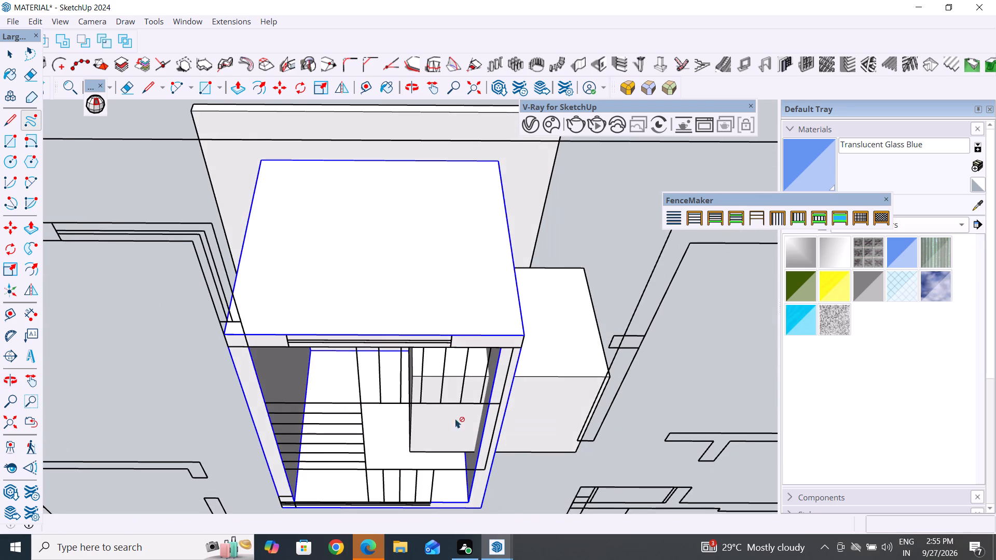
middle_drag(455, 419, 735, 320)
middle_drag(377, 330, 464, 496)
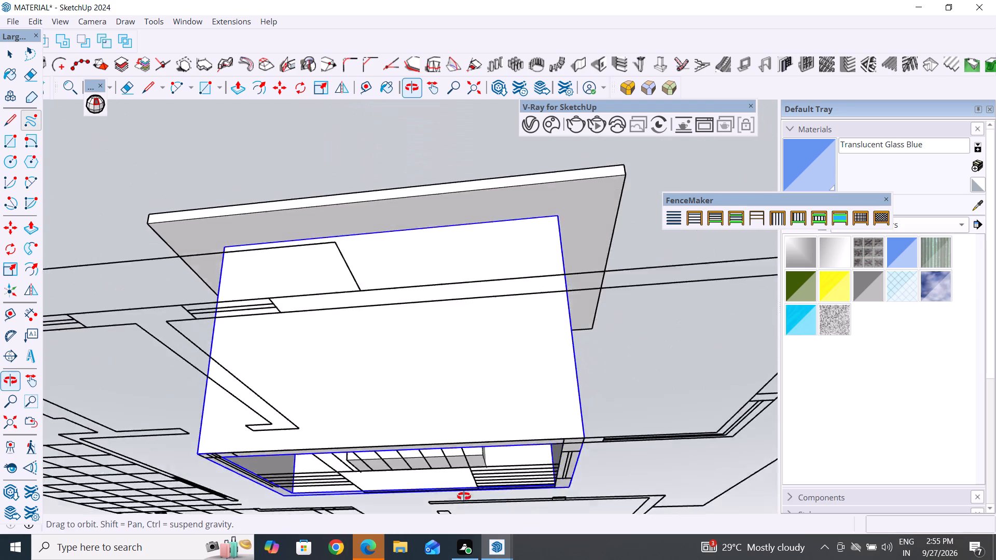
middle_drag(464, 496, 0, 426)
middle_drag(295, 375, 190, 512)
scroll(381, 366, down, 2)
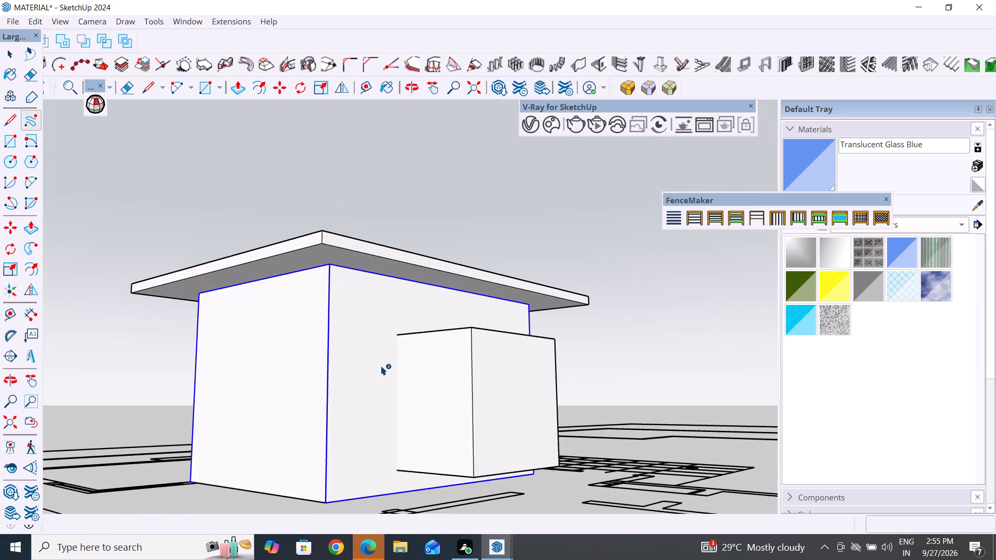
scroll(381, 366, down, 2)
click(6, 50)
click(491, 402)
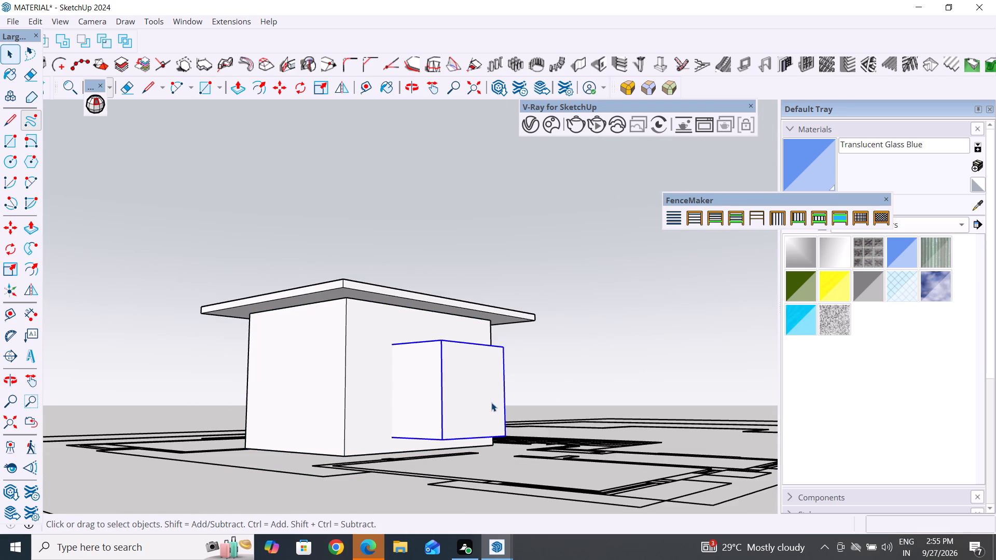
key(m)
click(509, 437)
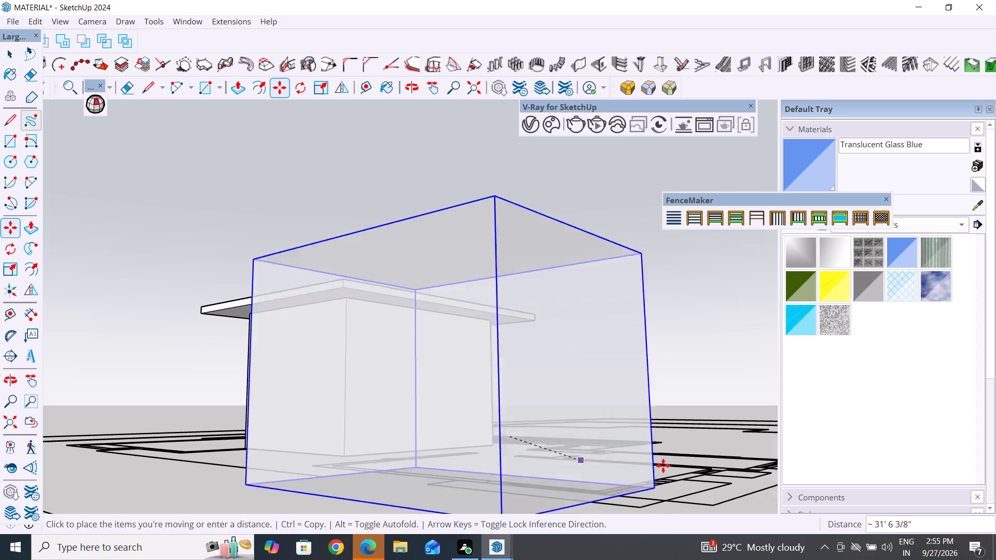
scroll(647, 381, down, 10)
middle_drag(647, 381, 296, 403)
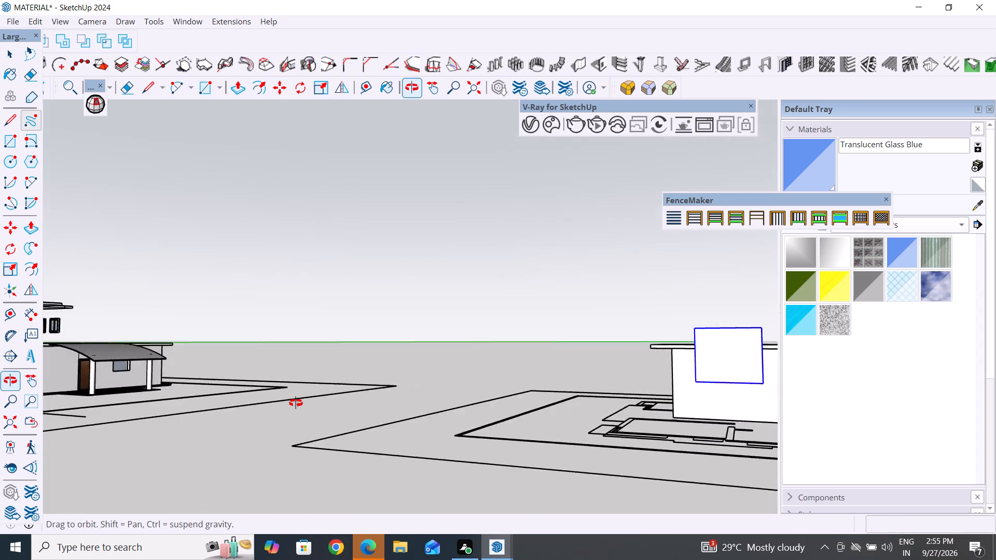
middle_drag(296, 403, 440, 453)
Undo the most recent edits made inside the box group and leave its editing context.
key(ctrl+z)
key(ctrl+z)
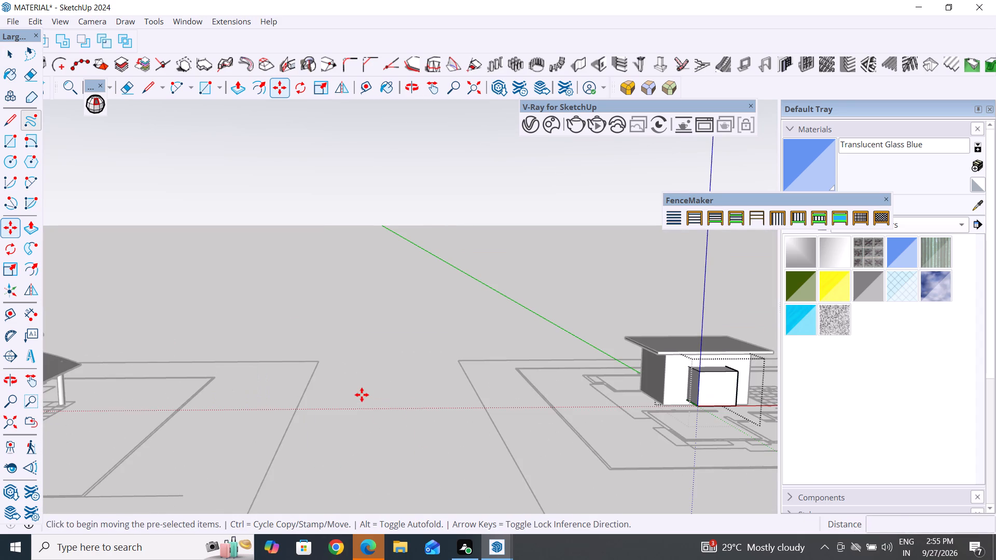
key(ctrl+z)
key(ctrl+z)
key(ctrl+z)
key(Escape)
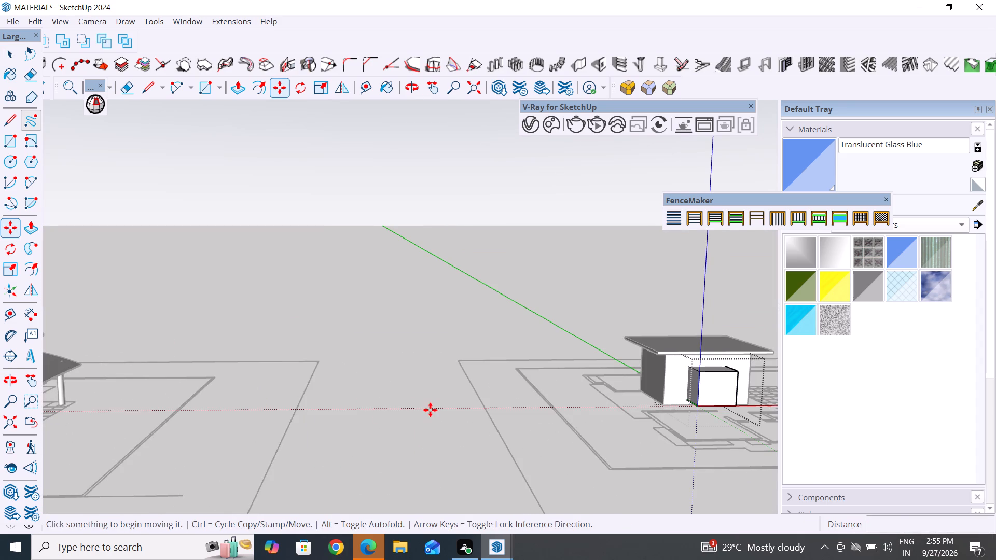
key(ctrl+z)
key(ctrl+z)
key(ctrl+z)
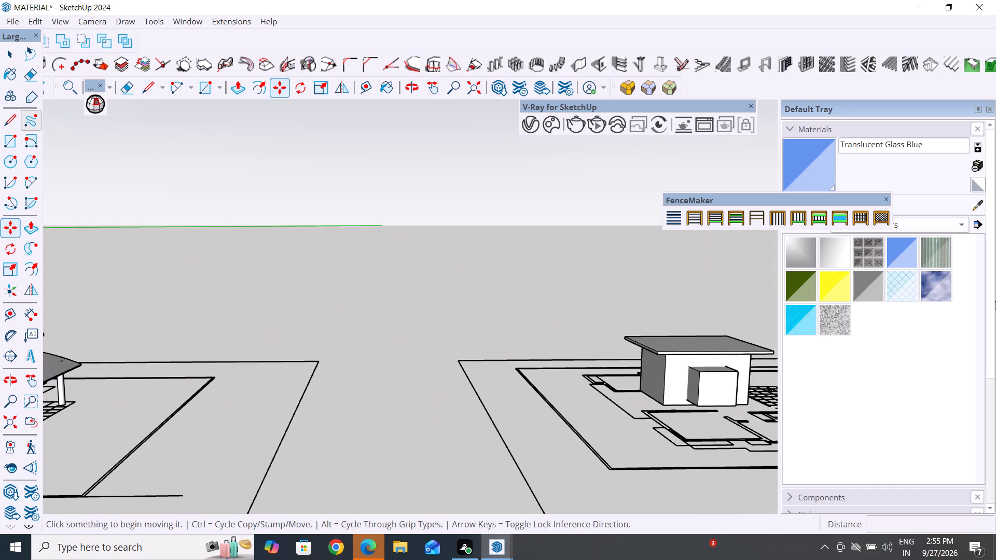
Examine where the box passes through the room's wall from below and outside, opening the box group to check its geometry.
click(4, 58)
click(356, 310)
scroll(355, 304, down, 5)
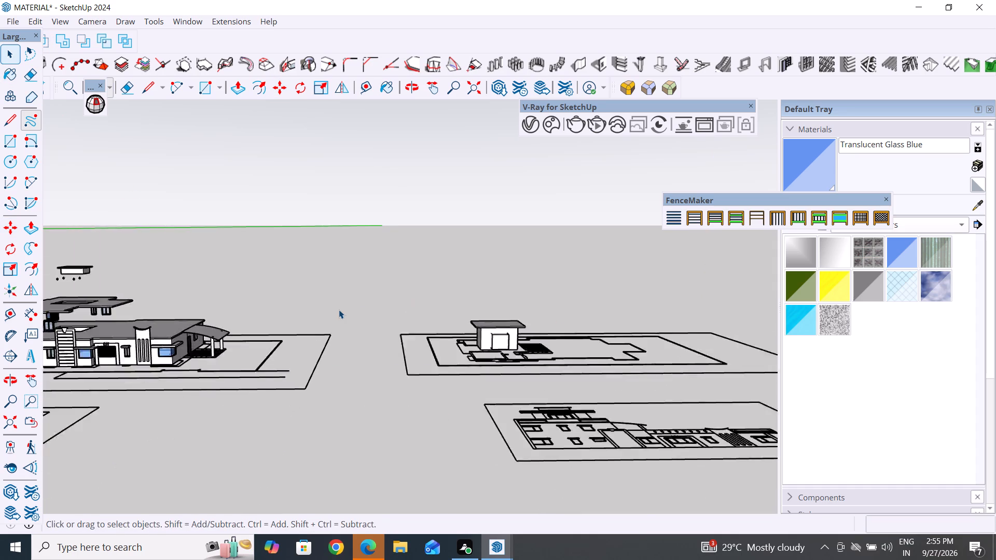
scroll(339, 310, down, 5)
scroll(465, 328, up, 15)
middle_drag(457, 366, 308, 320)
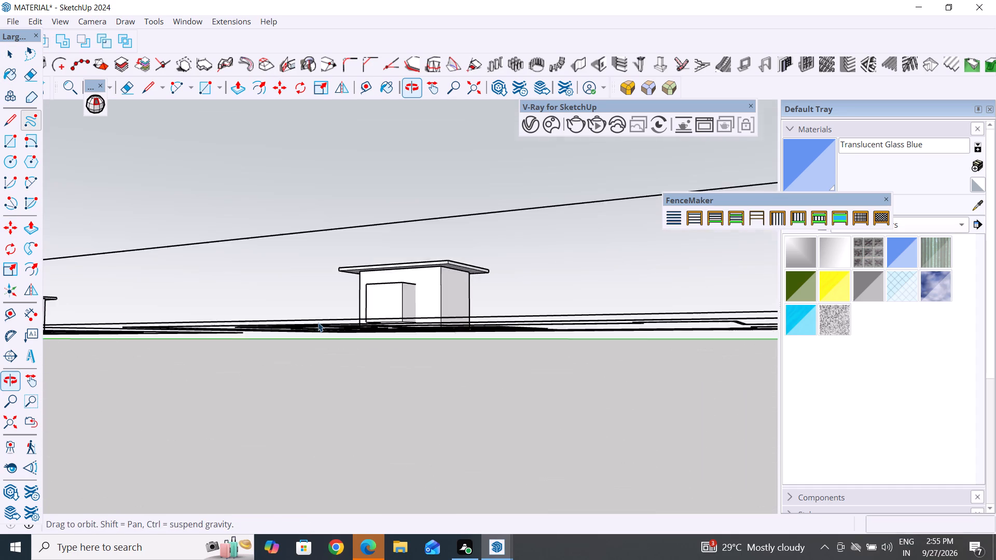
scroll(356, 326, up, 10)
middle_drag(454, 330, 534, 85)
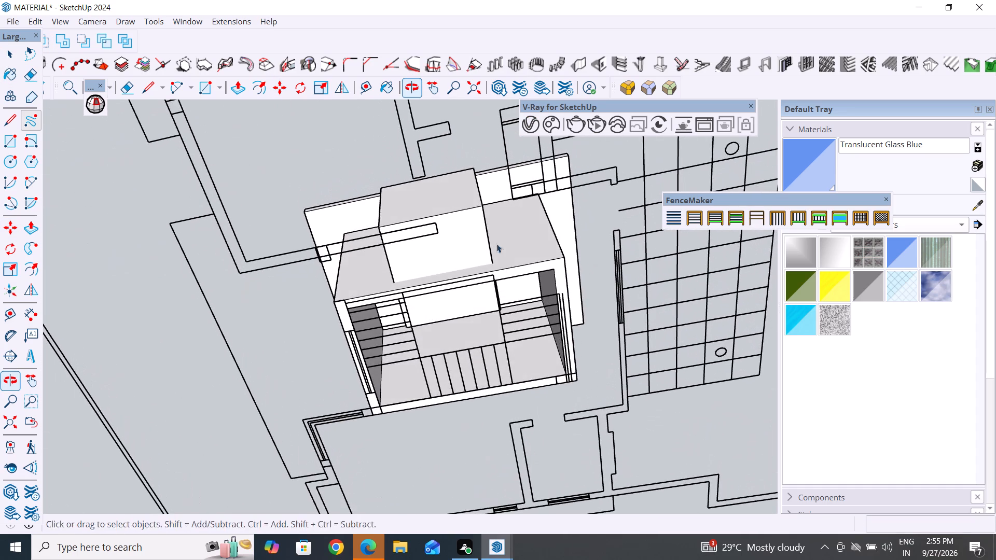
middle_drag(488, 283, 33, 304)
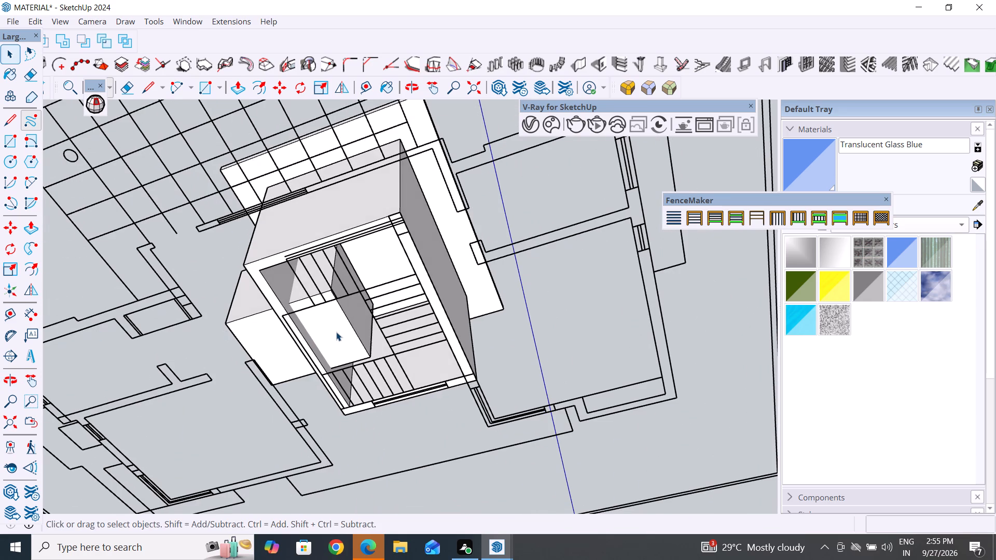
triple_click(336, 332)
click(336, 332)
click(336, 332)
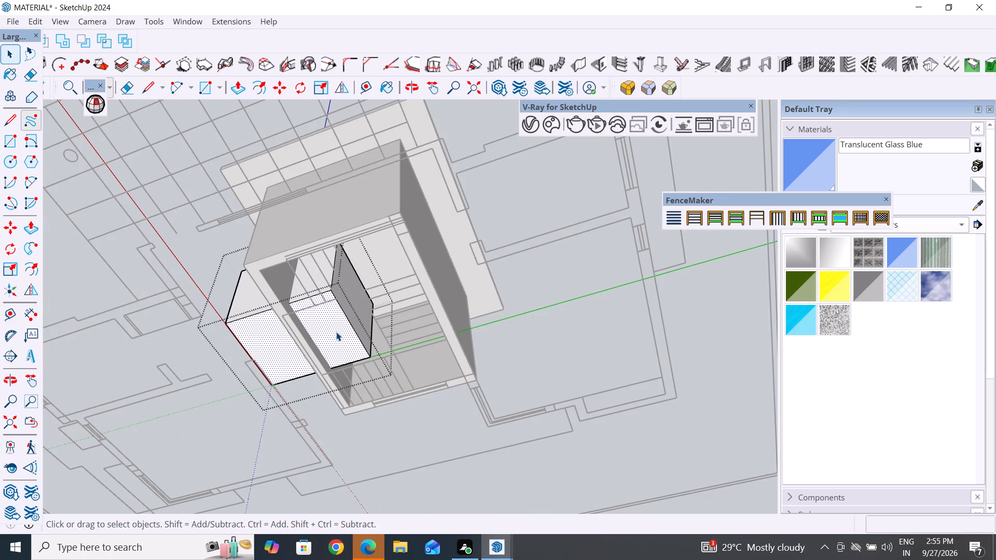
middle_drag(387, 354, 811, 559)
middle_drag(395, 360, 503, 410)
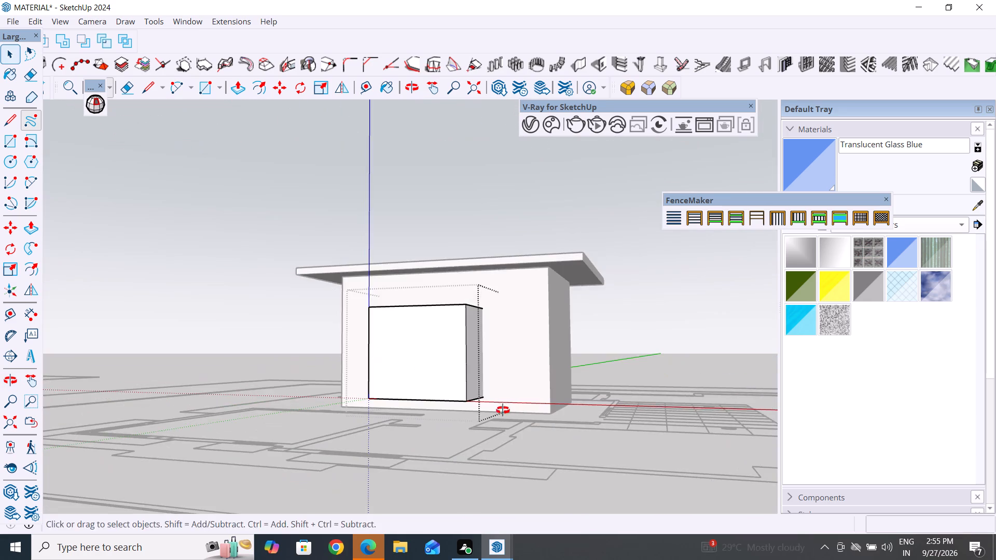
middle_drag(503, 410, 728, 469)
click(559, 170)
scroll(465, 405, up, 4)
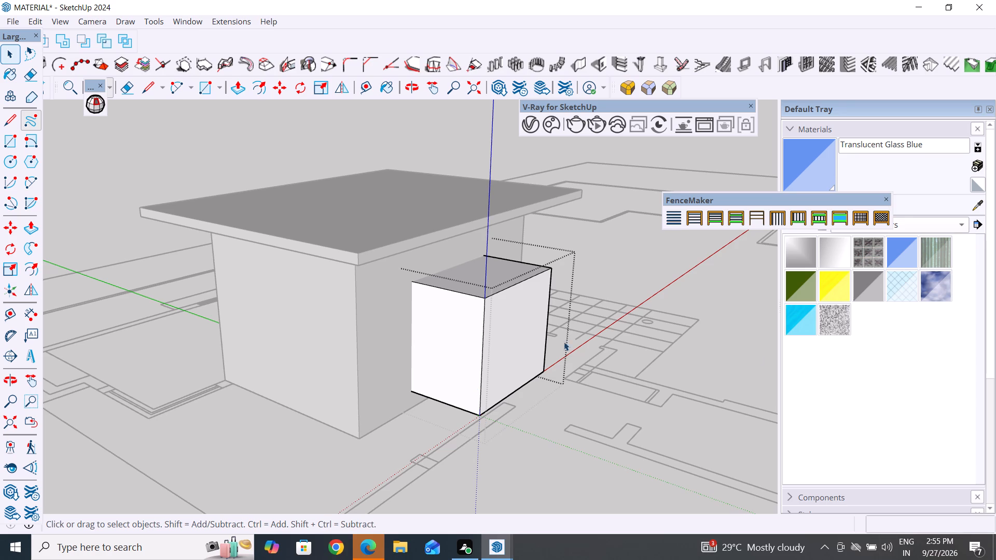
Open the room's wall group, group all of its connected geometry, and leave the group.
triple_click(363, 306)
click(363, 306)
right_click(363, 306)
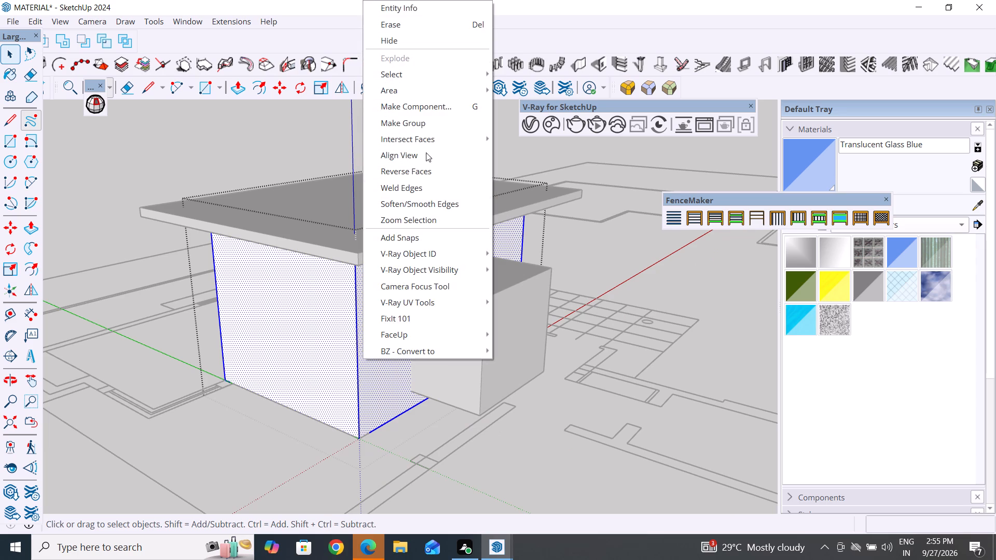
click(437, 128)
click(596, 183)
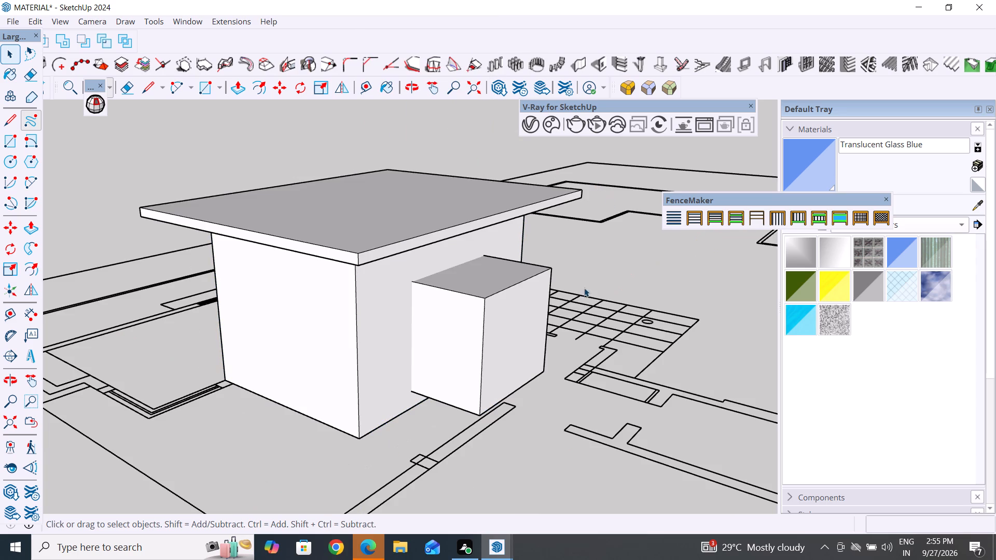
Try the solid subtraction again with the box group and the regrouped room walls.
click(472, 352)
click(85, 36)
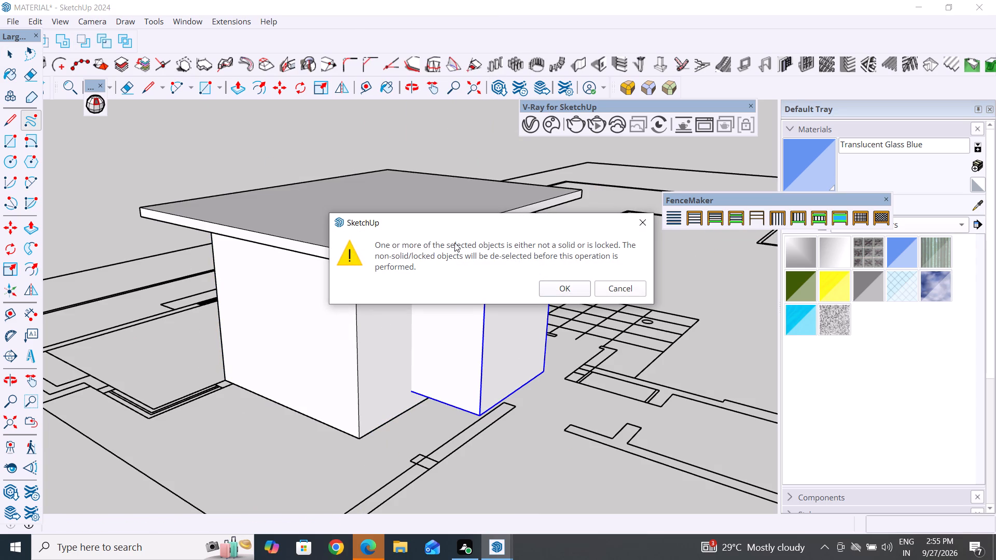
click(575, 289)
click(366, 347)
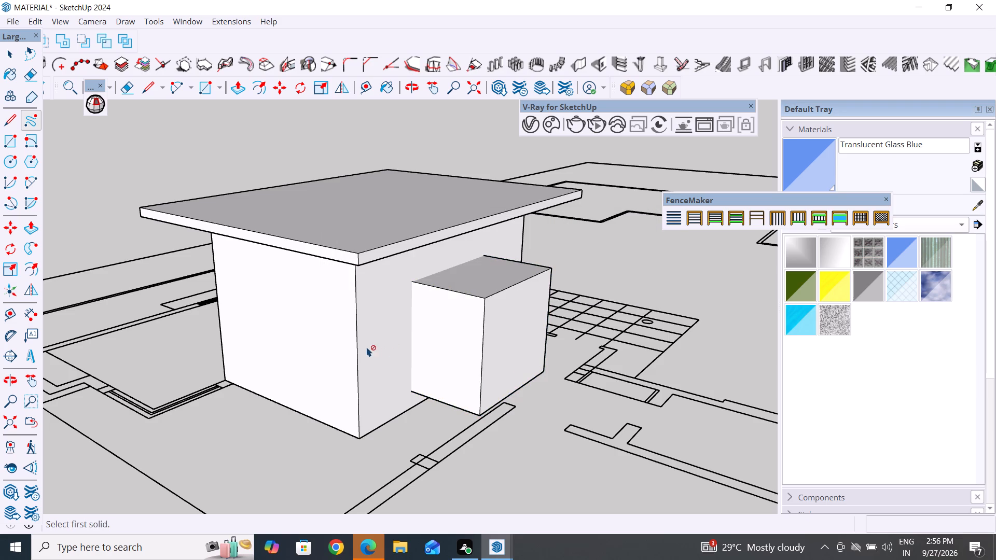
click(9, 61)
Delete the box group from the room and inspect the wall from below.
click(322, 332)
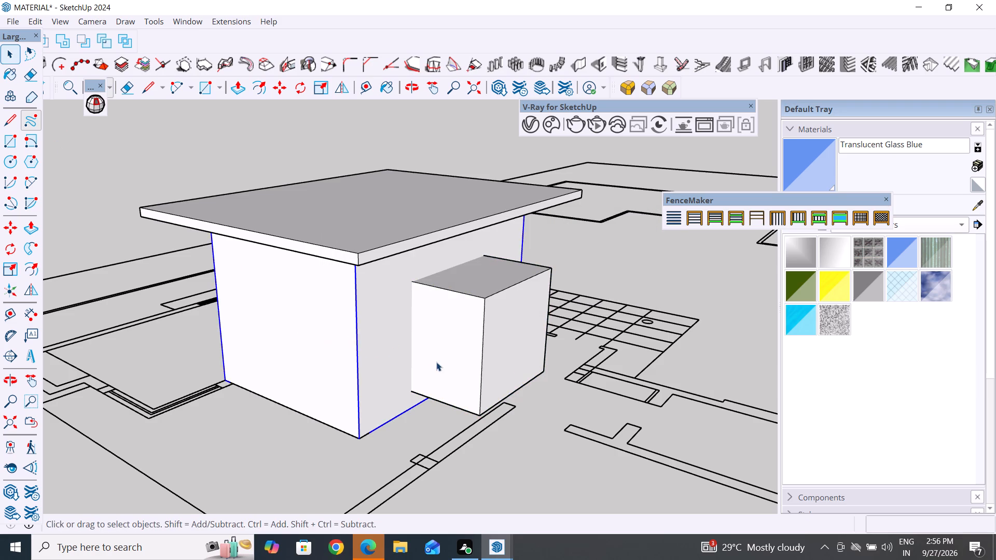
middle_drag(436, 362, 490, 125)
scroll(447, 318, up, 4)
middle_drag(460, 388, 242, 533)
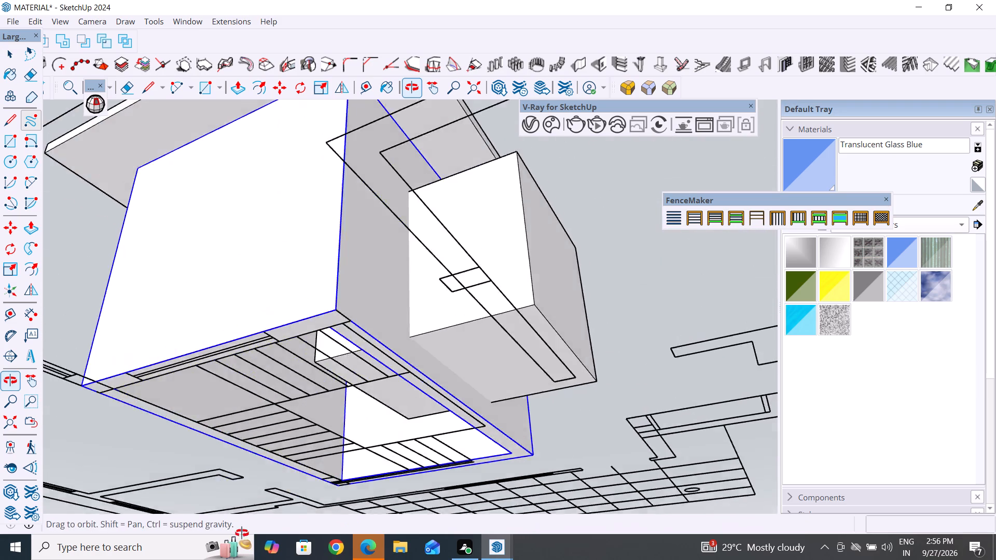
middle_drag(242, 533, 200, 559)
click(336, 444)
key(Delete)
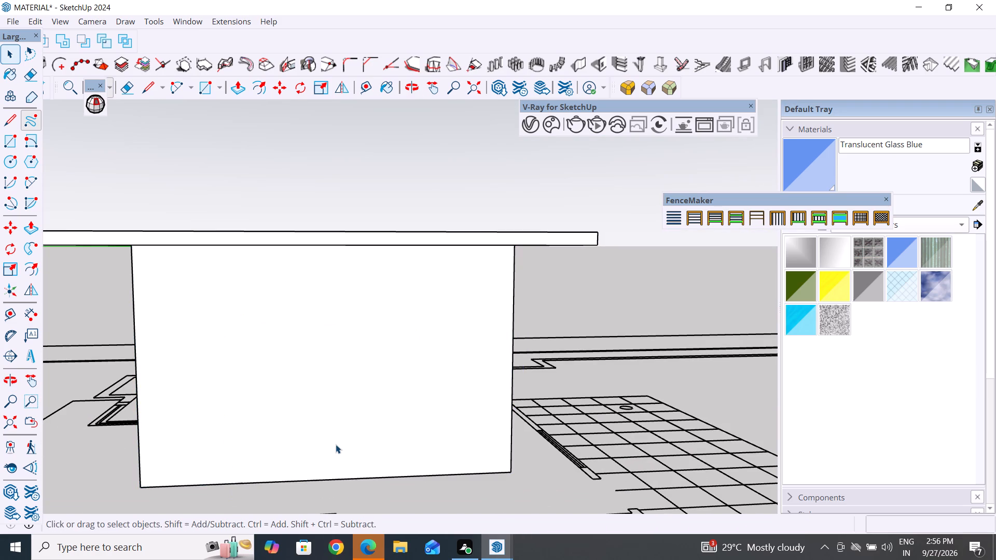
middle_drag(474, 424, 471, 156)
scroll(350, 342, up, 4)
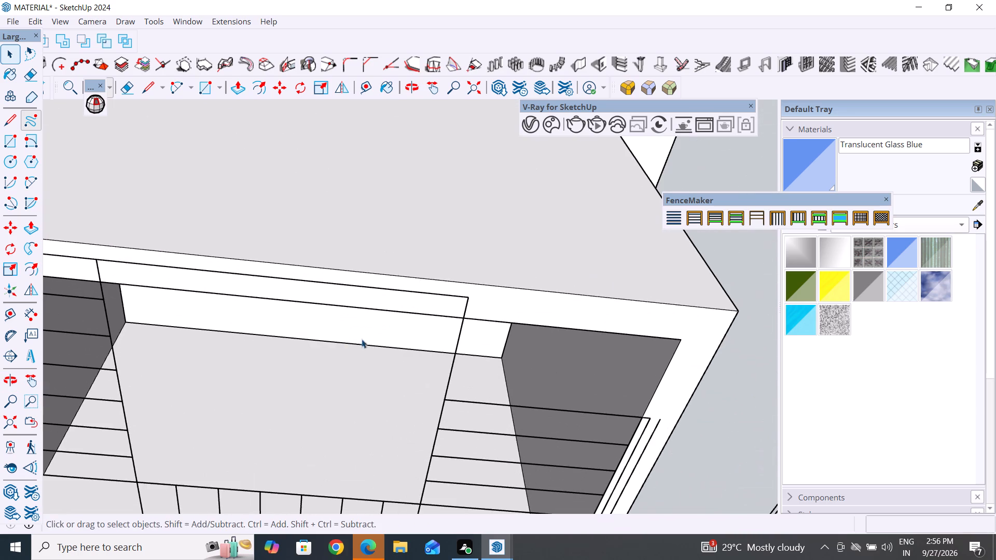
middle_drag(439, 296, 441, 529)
Undo the box's deletion, the regroupings and the box modelling, back to the flat opening rectangle on the room's wall.
key(ctrl+z)
ctrl+click(499, 377)
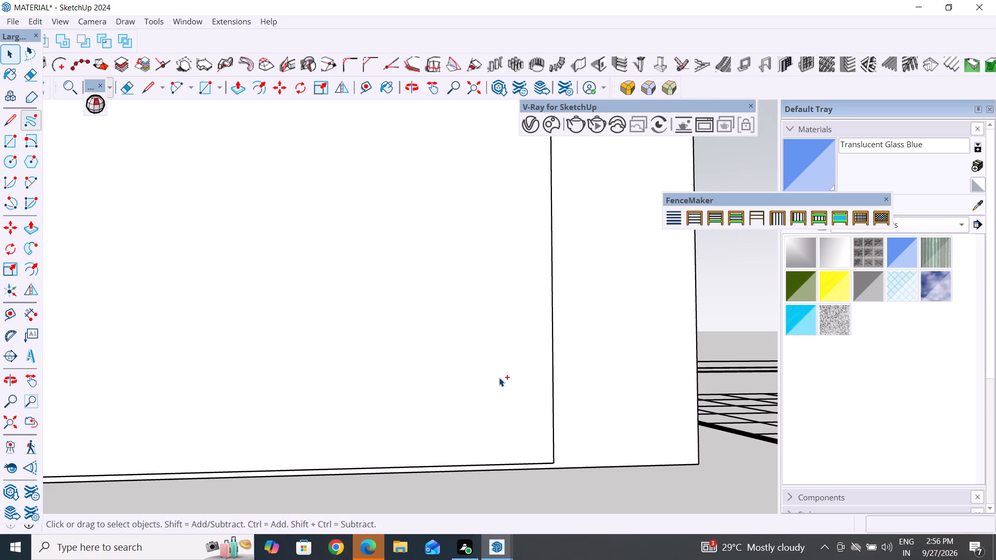
key(ctrl+z)
ctrl+click(499, 377)
key(ctrl+z)
ctrl+click(499, 377)
key(ctrl+z)
ctrl+double_click(499, 377)
key(ctrl+z)
key(ctrl+z)
key(ctrl+z)
key(ctrl+z)
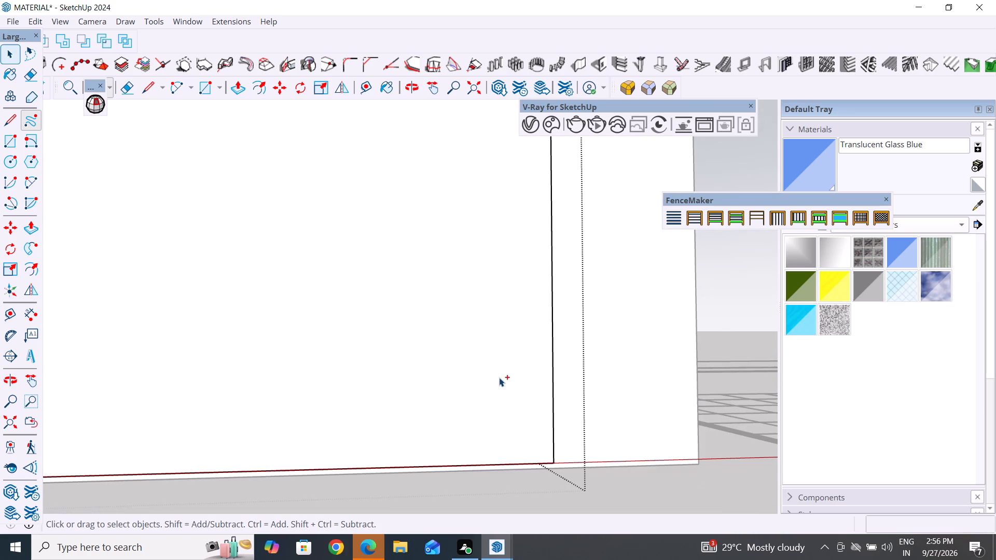
key(ctrl+z)
key(ctrl+z)
key(ctrl+z)
key(ctrl+z)
key(ctrl+z)
key(ctrl+z)
key(ctrl+z)
key(ctrl+z)
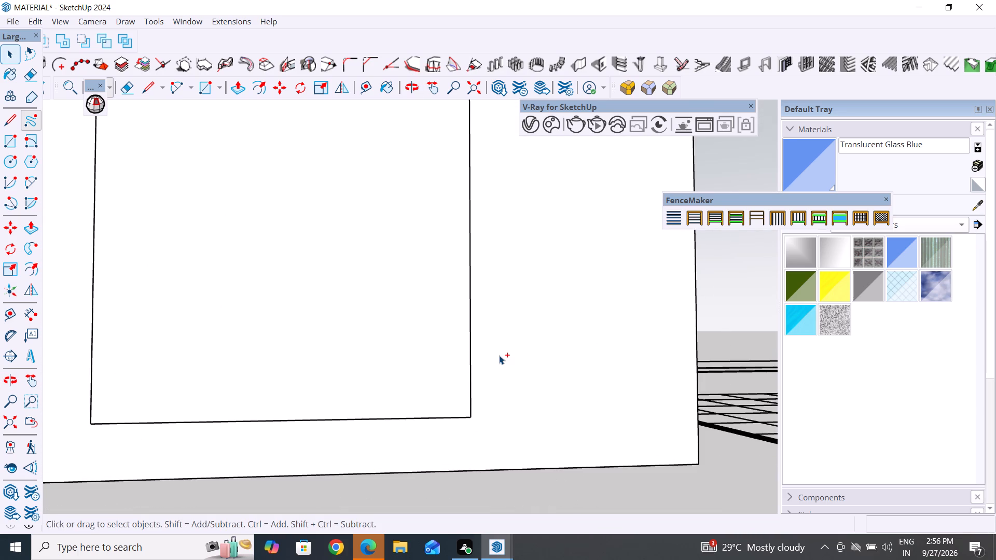
Undo the flat opening rectangle and the guide changes on the room's wall, back to the earlier outline before its erasure.
key(ctrl+z)
key(ctrl+z)
key(ctrl+z)
key(ctrl+z)
key(ctrl+z)
key(ctrl+z)
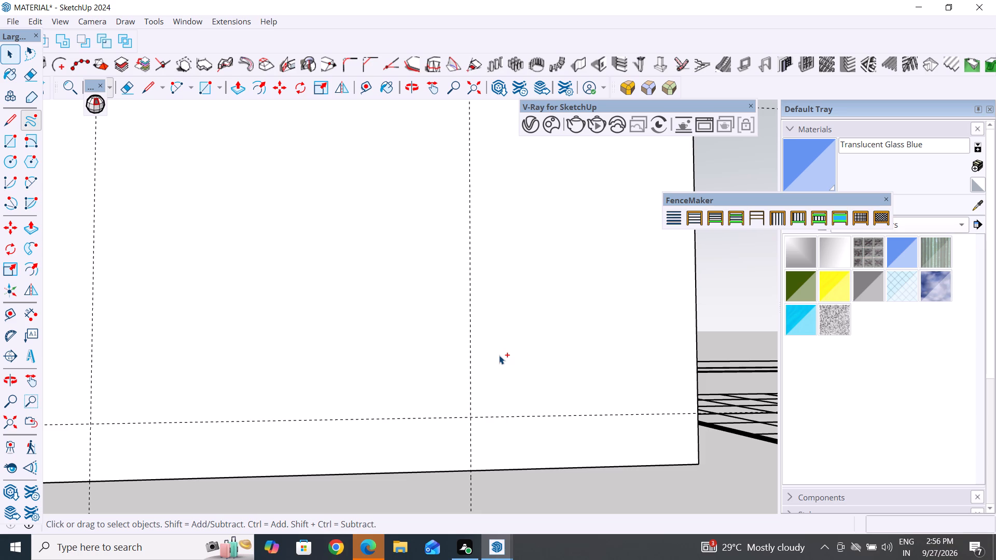
key(ctrl+z)
key(ctrl+z)
key(ctrl+z)
key(ctrl+z)
key(ctrl+z)
key(ctrl+z)
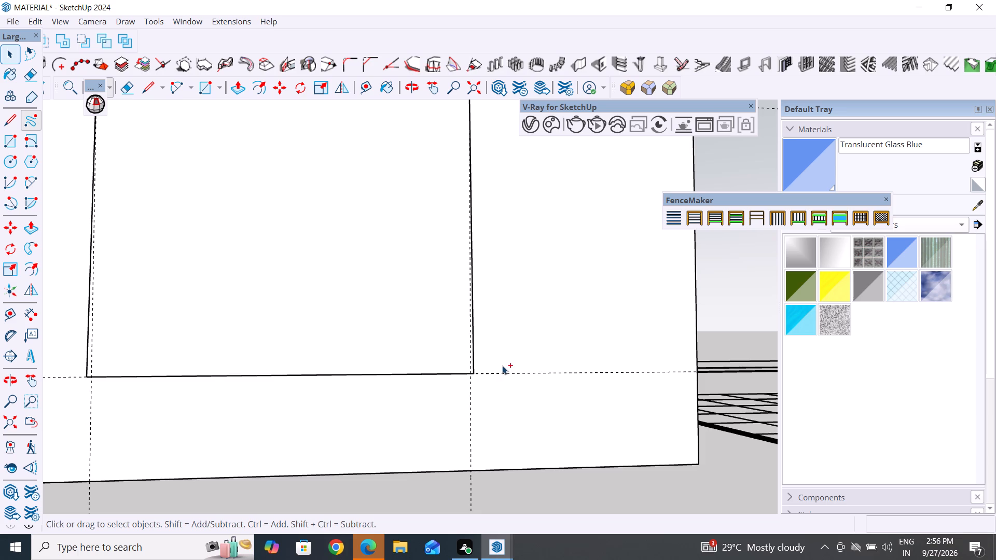
ctrl+scroll(567, 400, down, 6)
middle_drag(588, 385, 210, 512)
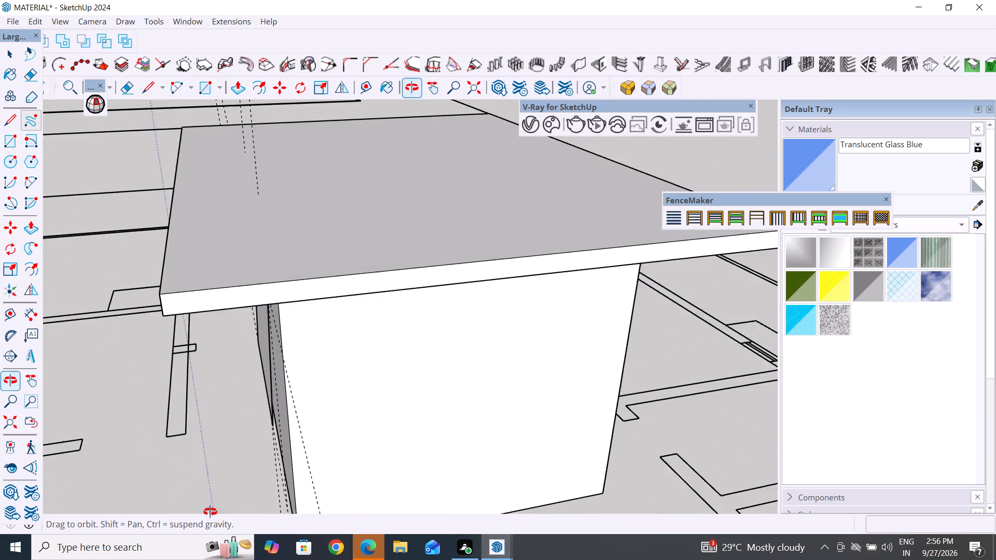
middle_drag(210, 512, 458, 414)
scroll(529, 361, down, 3)
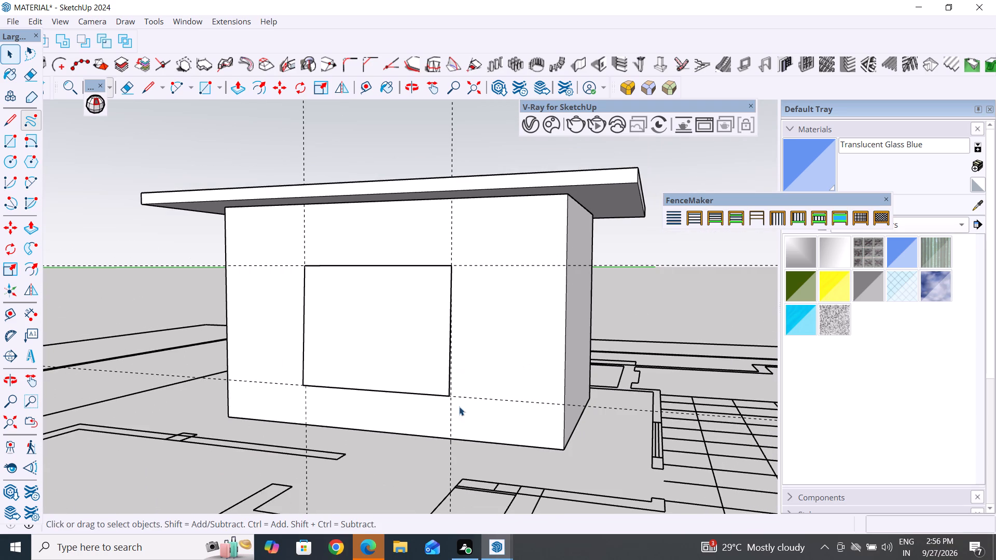
middle_drag(562, 331, 597, 343)
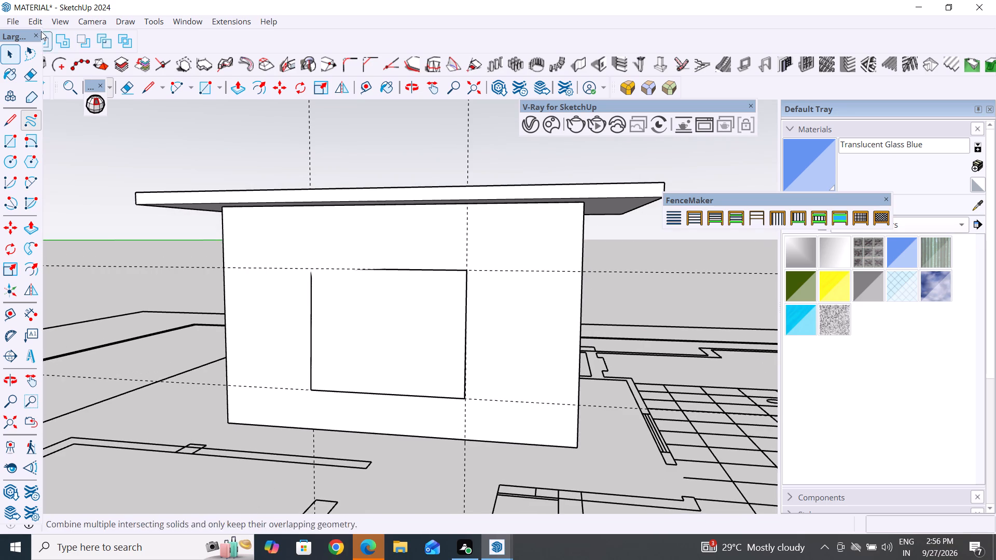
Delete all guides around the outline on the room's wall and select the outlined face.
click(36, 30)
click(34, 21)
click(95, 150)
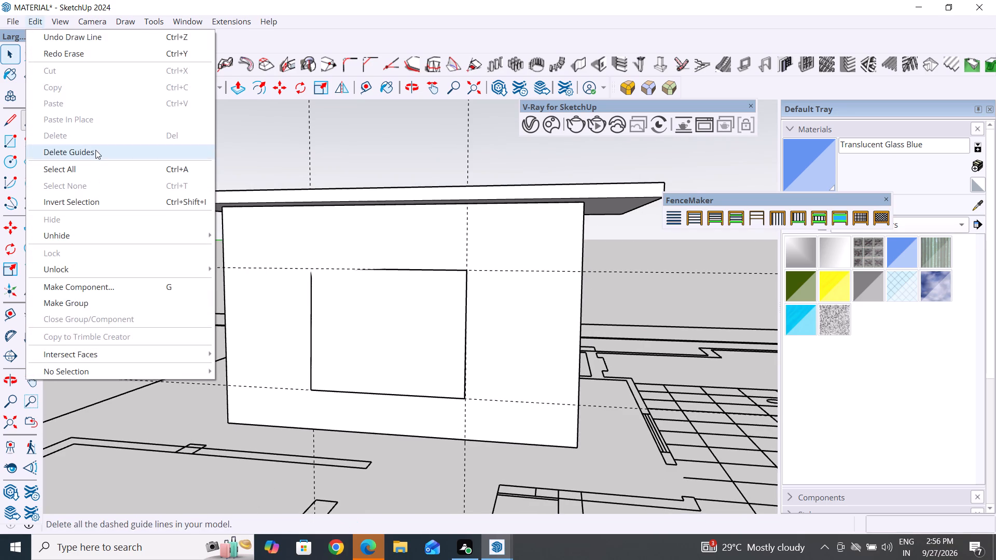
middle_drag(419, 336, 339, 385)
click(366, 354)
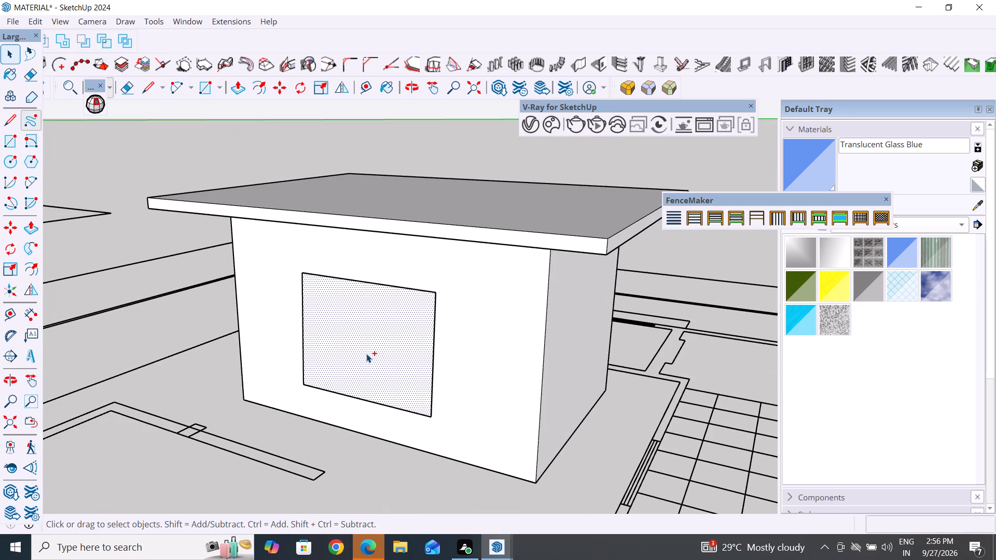
Undo the guide deletion and the earlier opening outline, back to the plain wall with its four guides.
key(ctrl+z)
ctrl+click(366, 354)
key(ctrl+z)
key(ctrl+z)
key(ctrl+z)
key(ctrl+z)
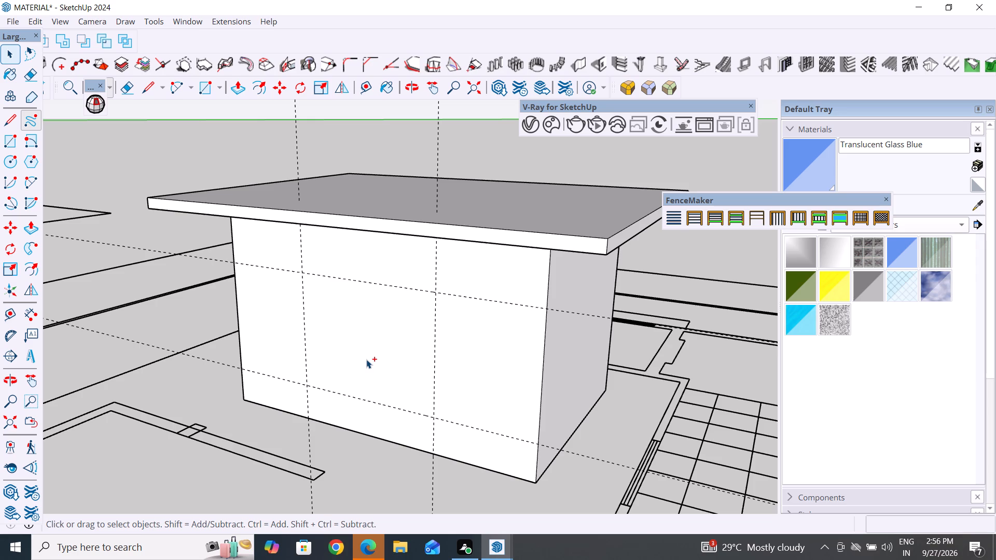
middle_drag(435, 372, 460, 155)
scroll(412, 335, up, 2)
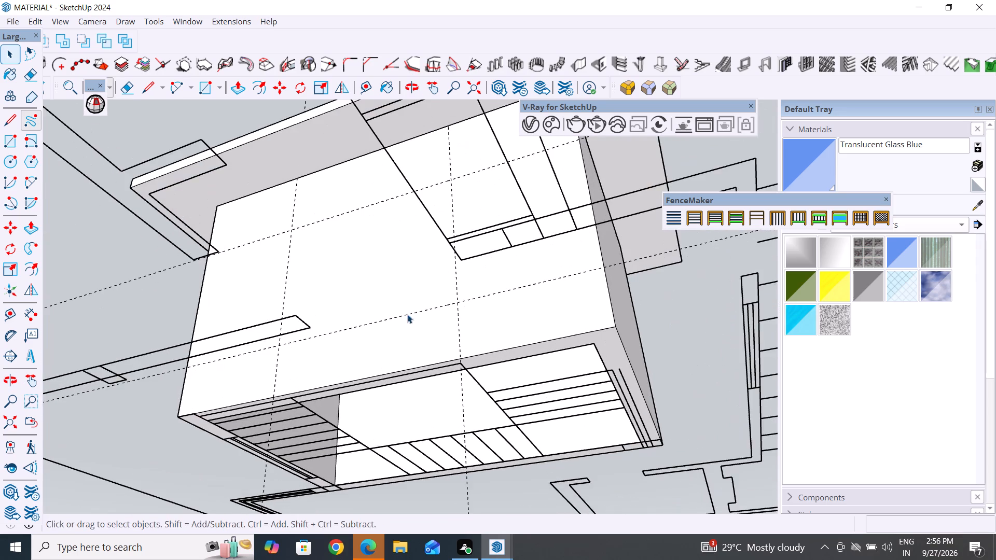
middle_drag(427, 328, 584, 492)
scroll(444, 321, down, 5)
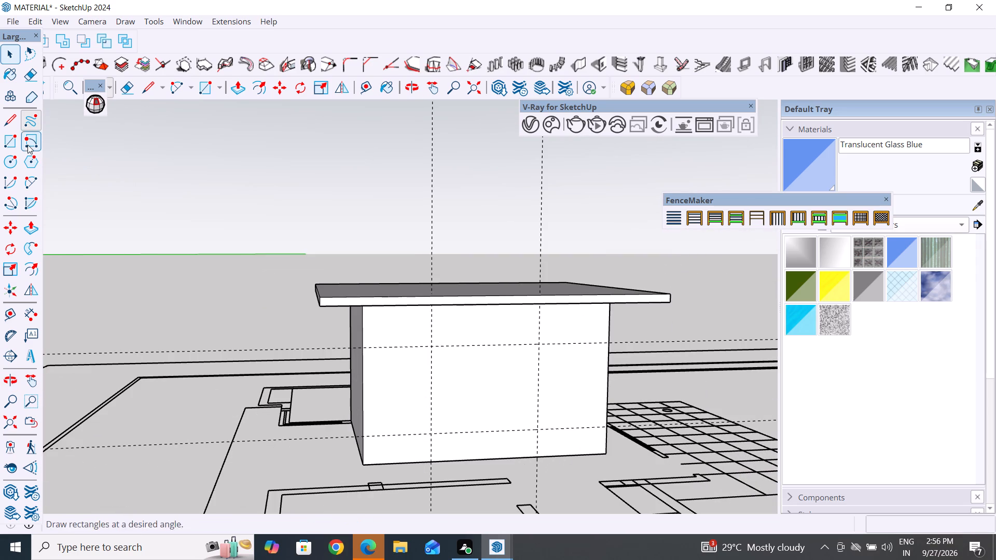
Draw an opening rectangle about 6' 10" by 5' 5" on the room's wall between the four guide intersections.
click(8, 141)
click(430, 349)
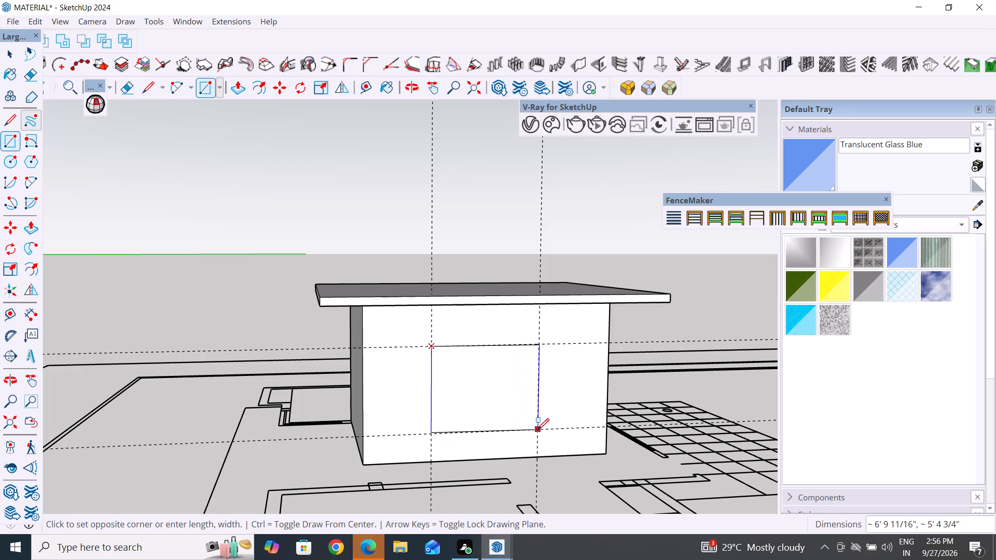
scroll(537, 430, up, 12)
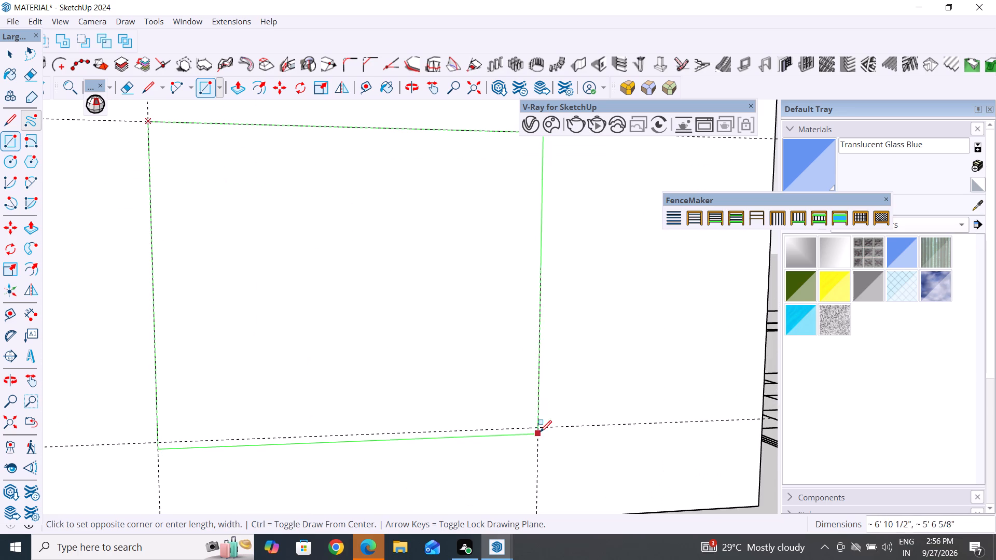
click(539, 428)
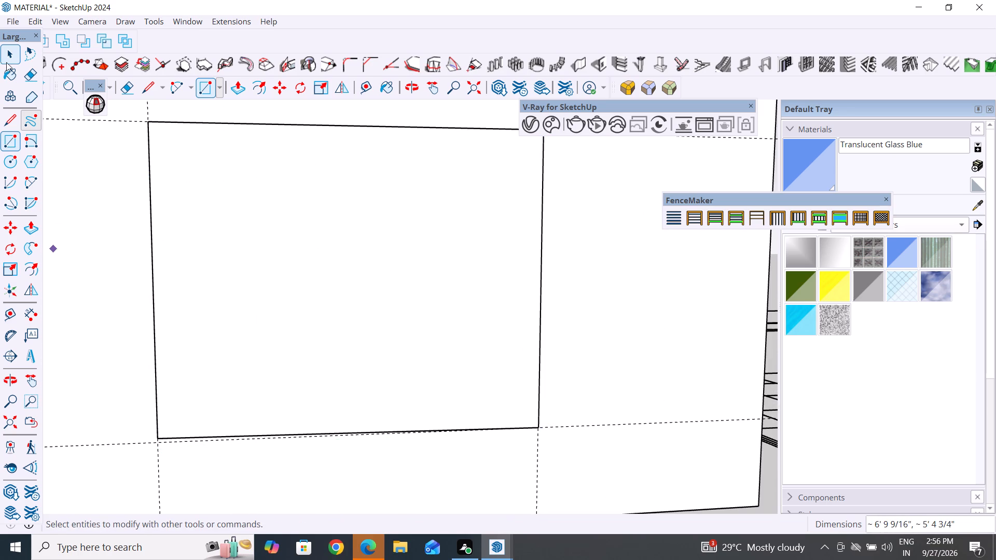
Delete all guides in the model.
click(12, 55)
click(33, 20)
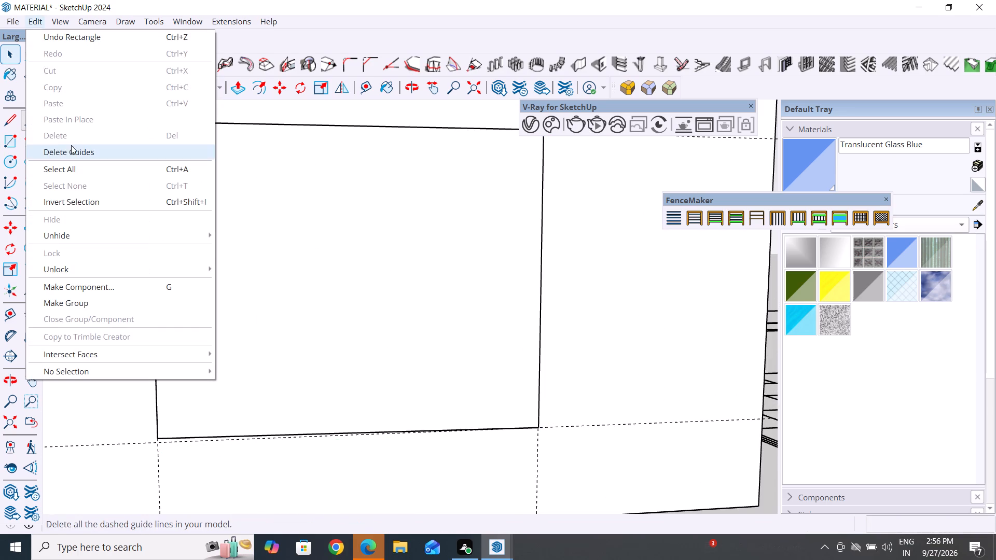
click(72, 148)
Push/Pull the rectangle about 5' 4 5/8" into the room and its outer face about 2' 7" outward, forming a box through the wall.
scroll(355, 344, down, 6)
middle_drag(379, 366, 612, 401)
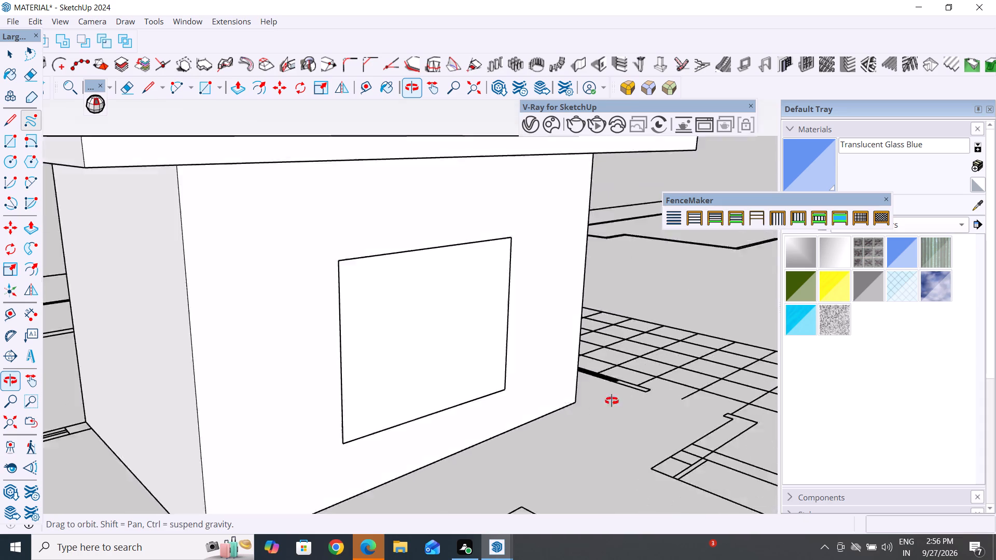
middle_drag(612, 401, 659, 371)
click(234, 86)
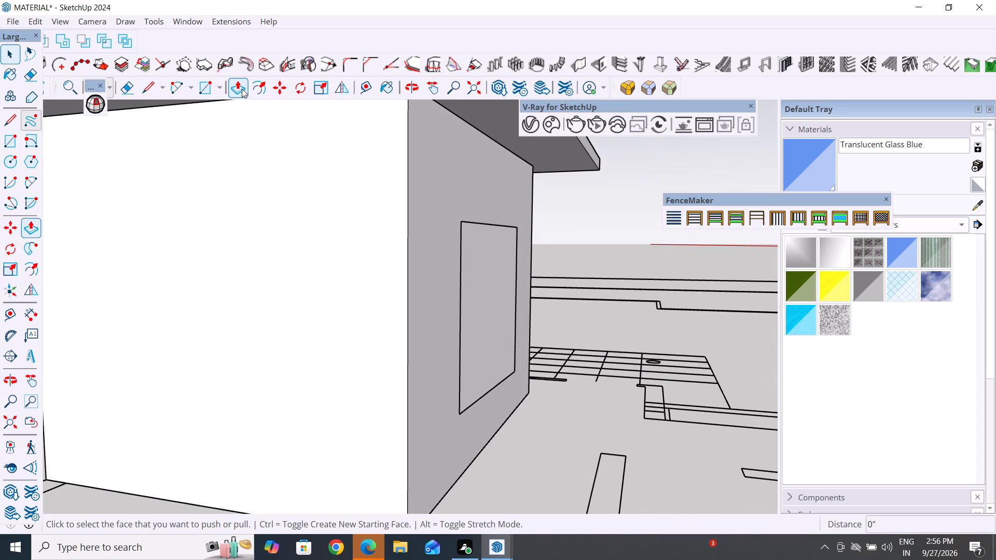
click(495, 295)
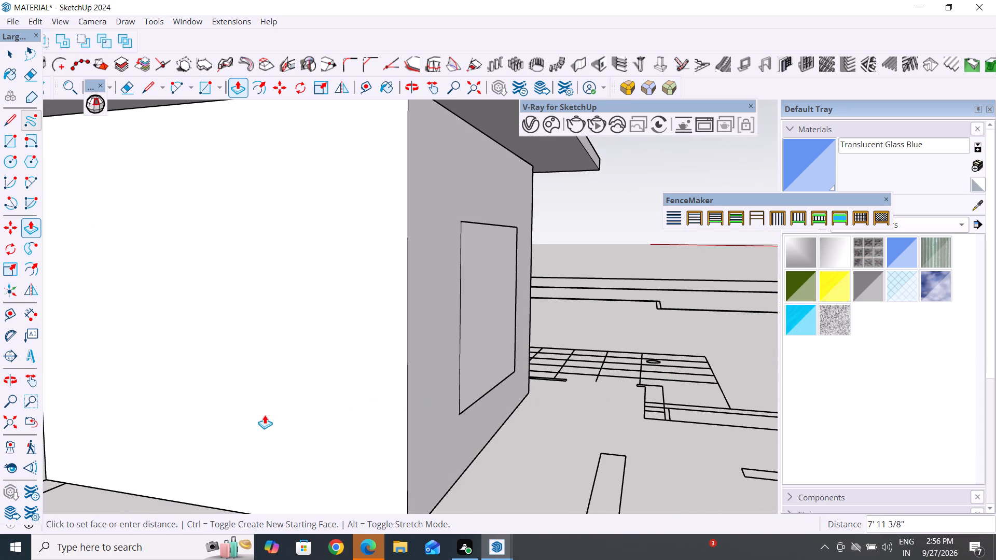
middle_drag(265, 415, 399, 161)
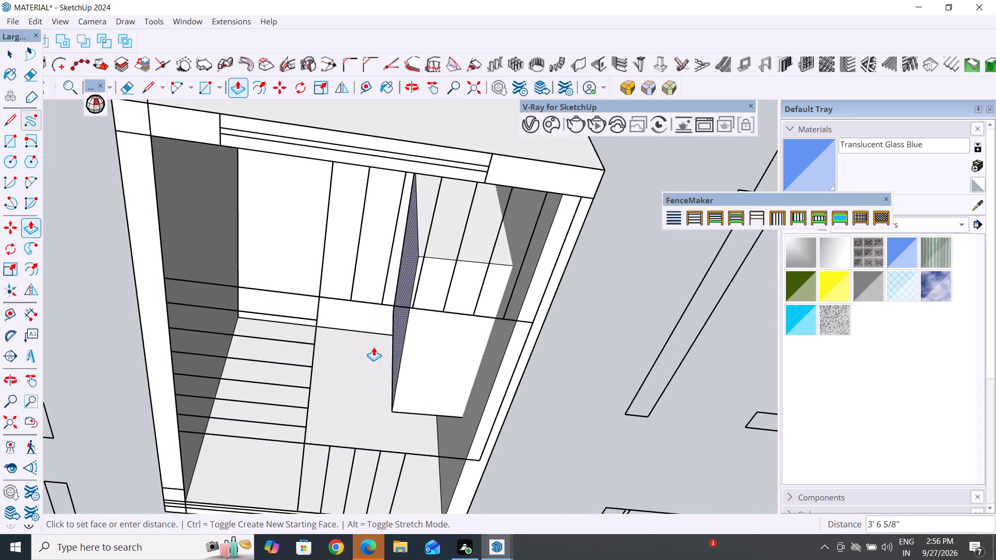
click(344, 348)
middle_drag(421, 335, 40, 478)
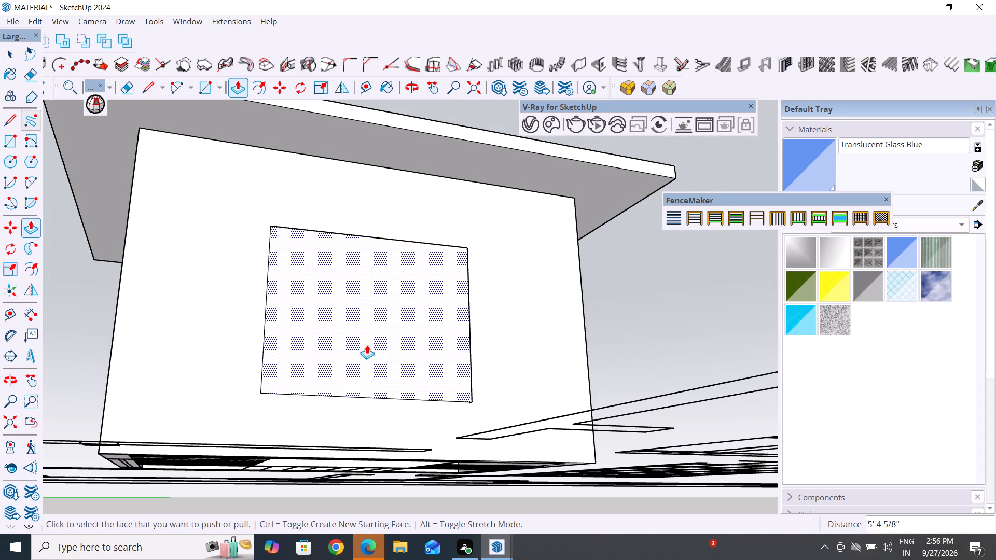
click(367, 342)
click(415, 365)
Select all connected geometry of the box and make it a group.
click(8, 53)
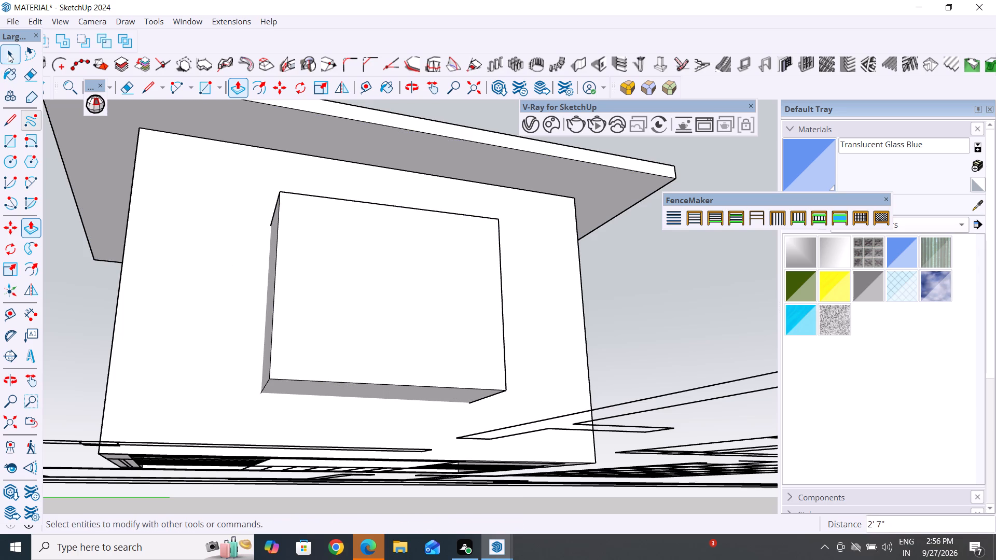
triple_click(325, 267)
click(325, 267)
right_click(325, 267)
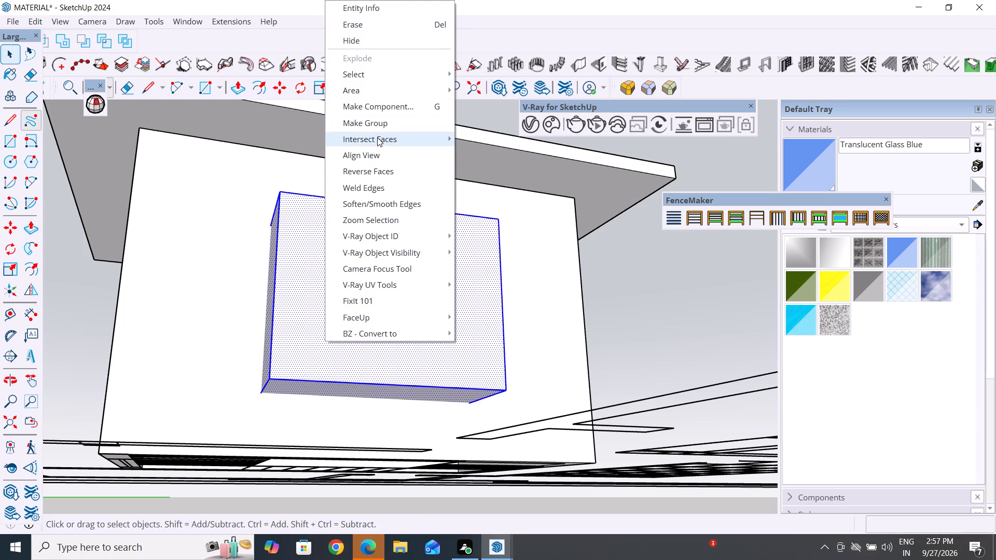
click(378, 128)
Check the box group and the room's wall group for solid errors with Solid Inspector.
middle_drag(311, 384, 384, 494)
middle_drag(382, 445, 425, 155)
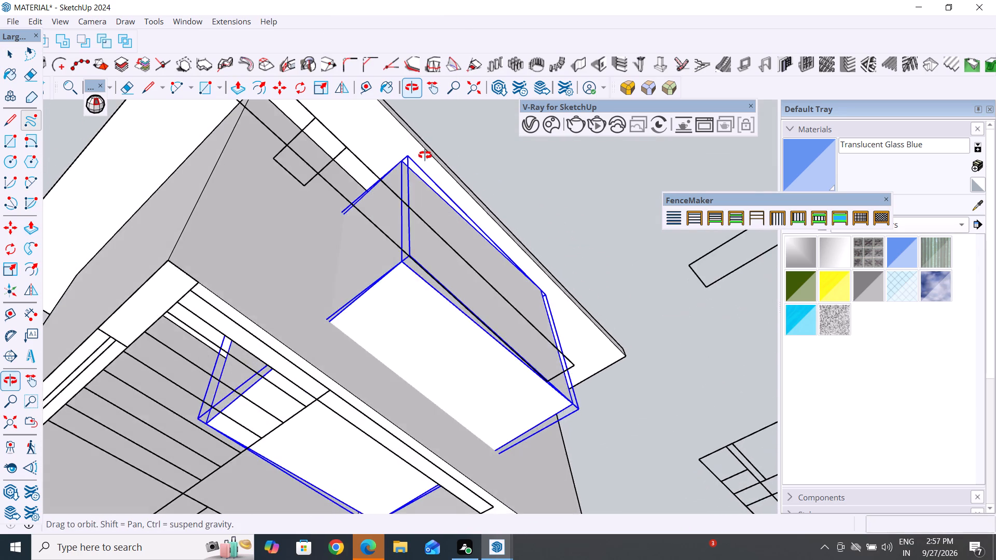
middle_drag(425, 155, 331, 459)
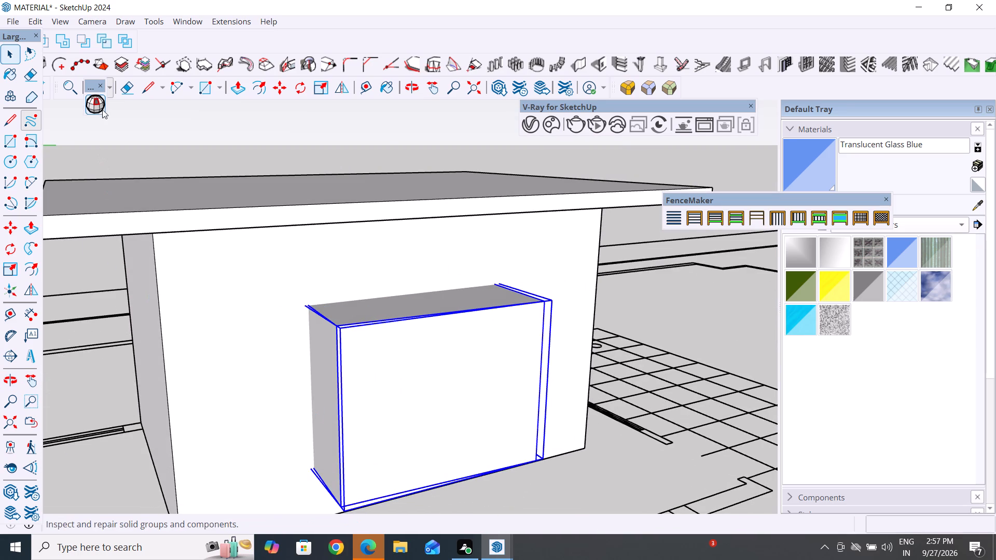
click(98, 106)
click(361, 141)
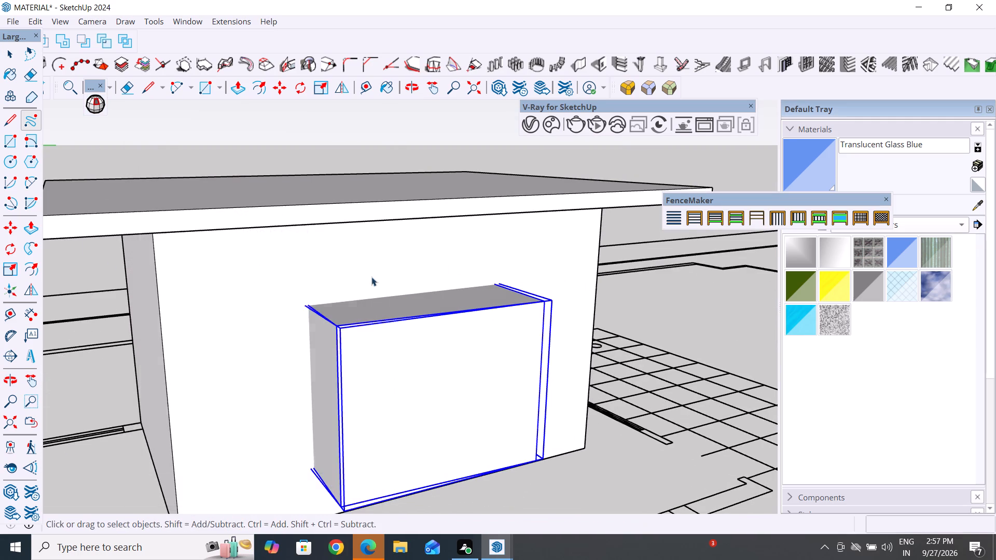
click(370, 270)
click(102, 98)
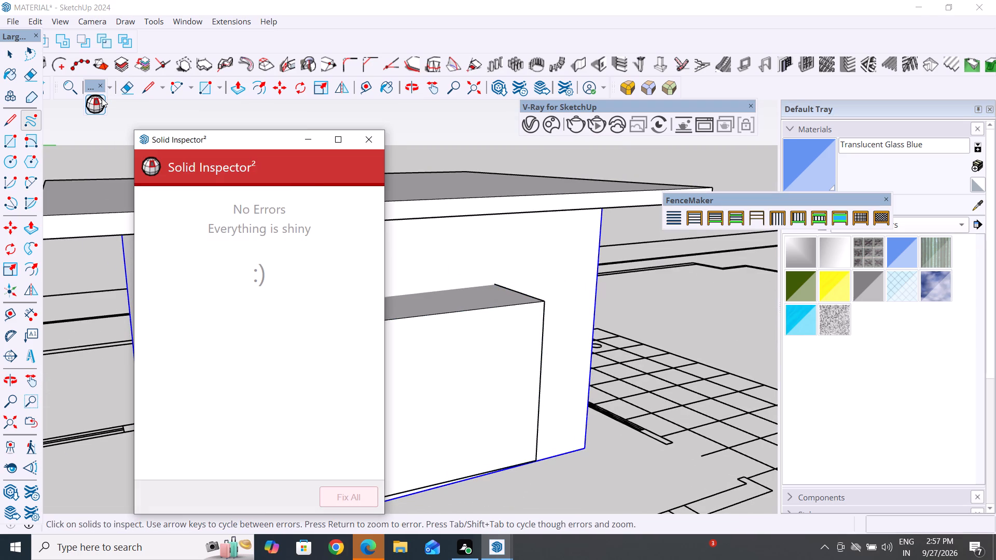
click(351, 148)
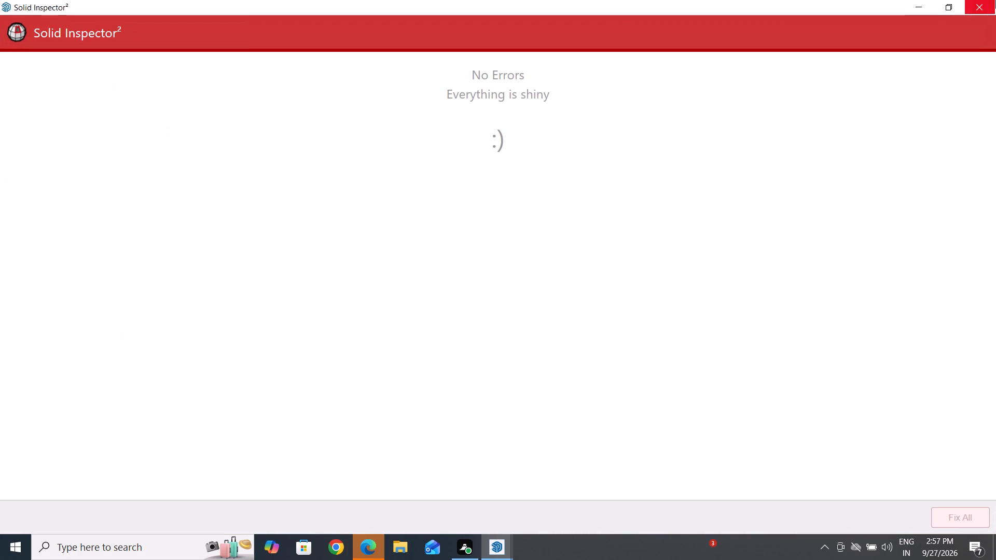
click(937, 13)
Inspect the whole model with Solid Inspector and run the automatic fix for all errors.
click(659, 297)
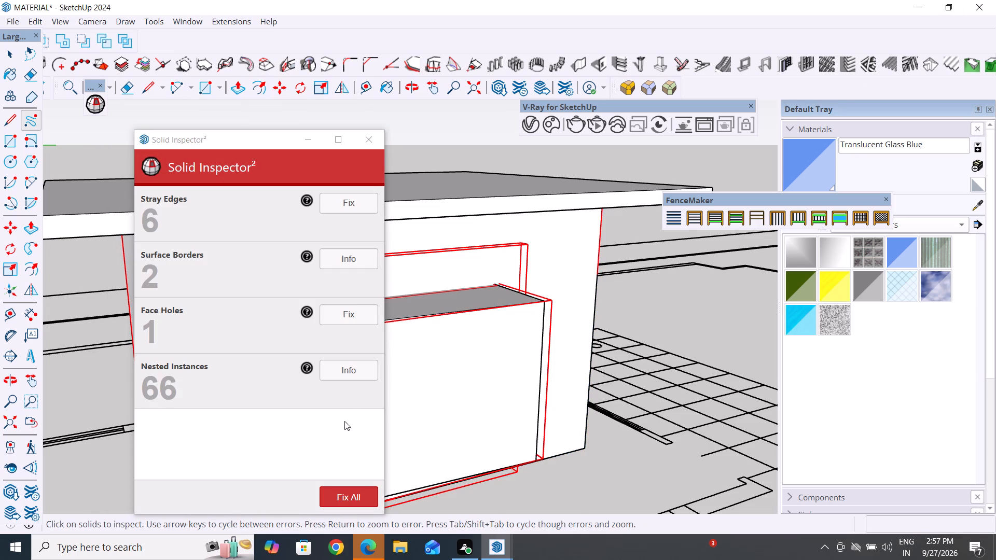
click(347, 500)
click(614, 281)
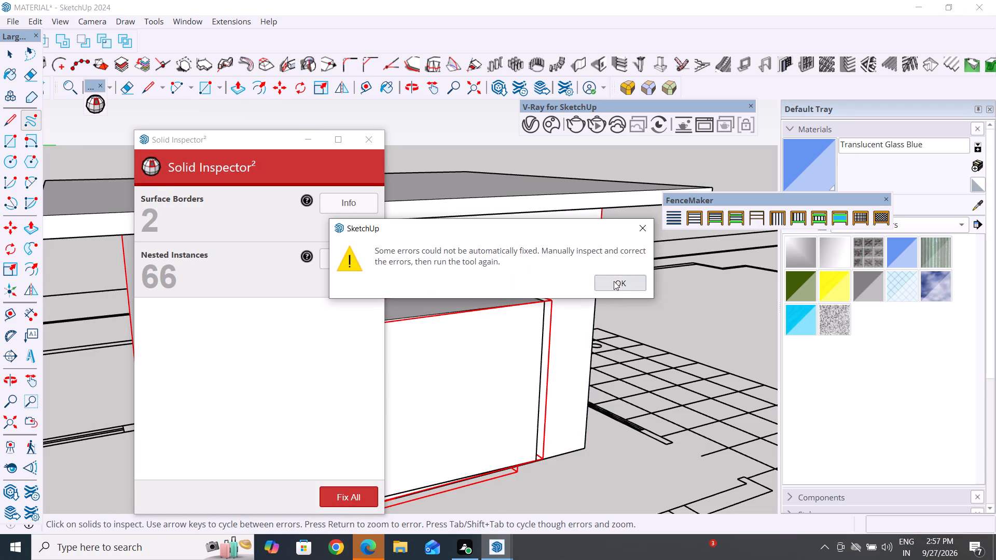
click(372, 143)
click(668, 298)
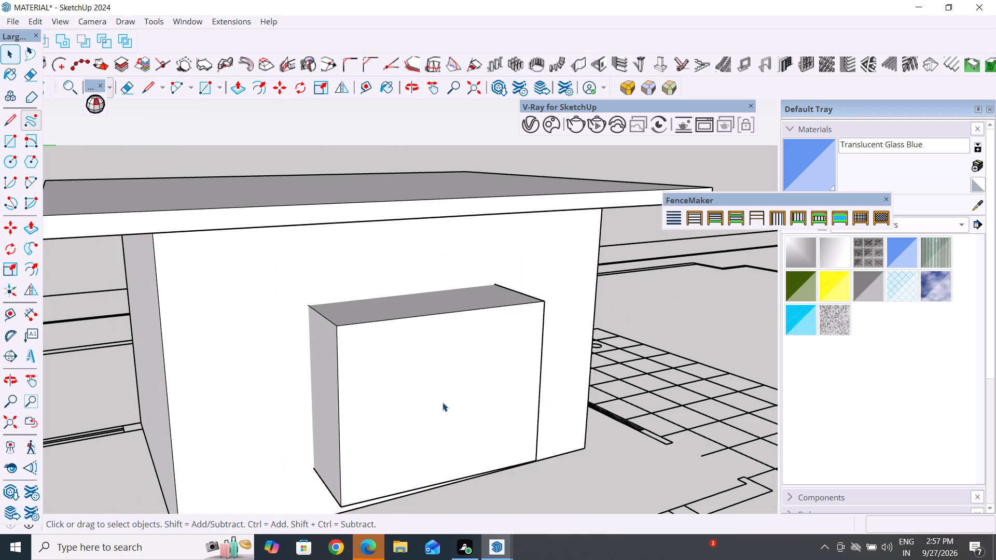
Subtract the box group from the room's wall group to cut the window opening.
click(442, 402)
click(85, 45)
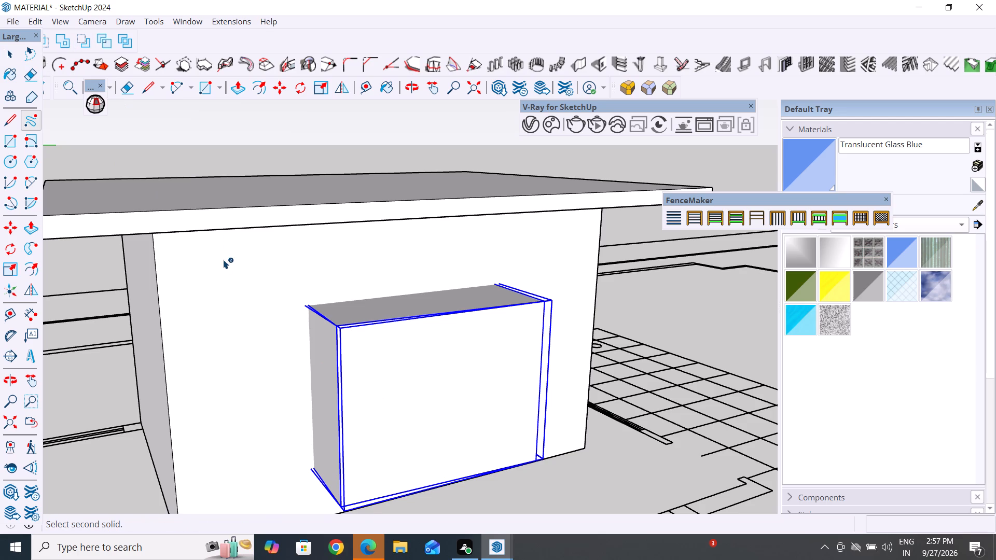
click(225, 284)
scroll(477, 341, down, 6)
middle_drag(513, 369, 234, 275)
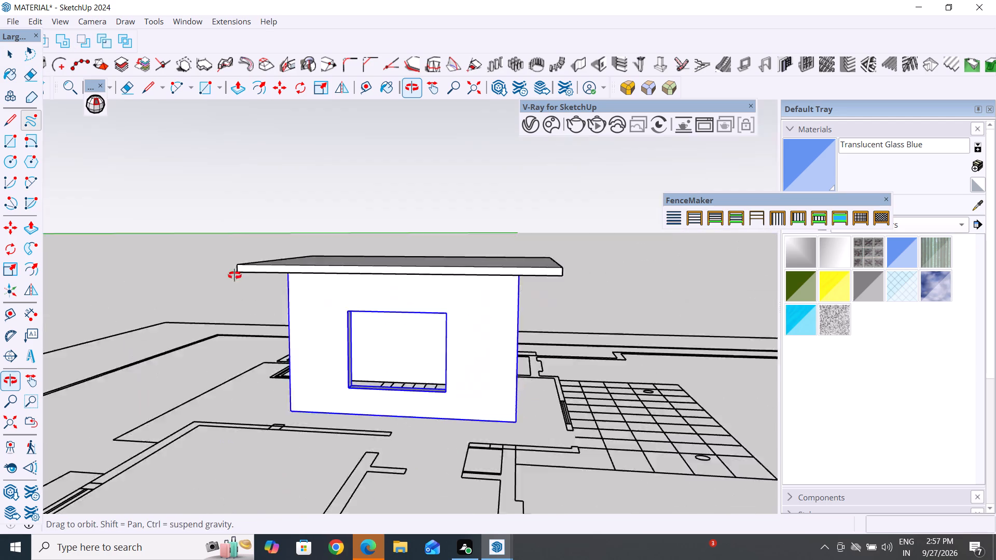
middle_drag(234, 275, 422, 420)
click(3, 55)
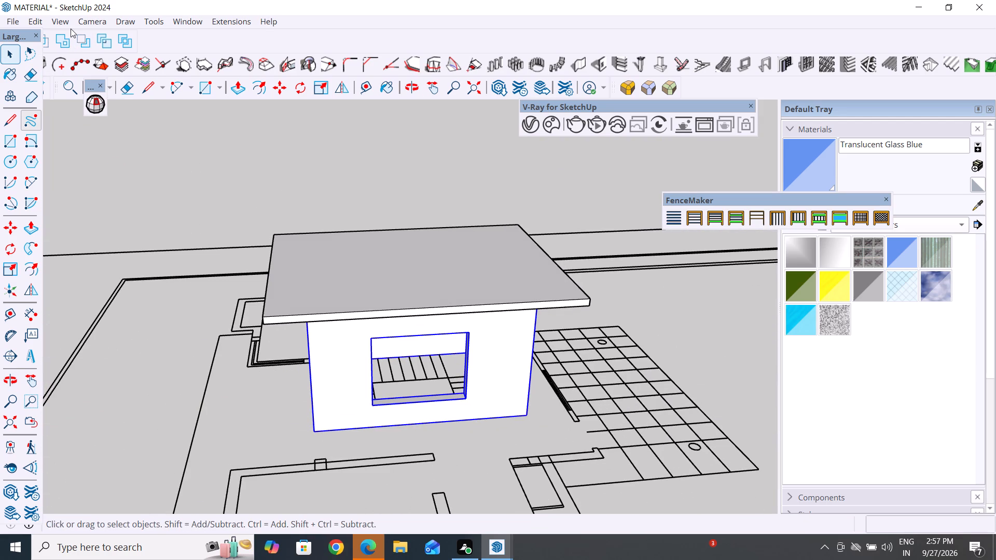
Hide the room's wall group.
click(40, 22)
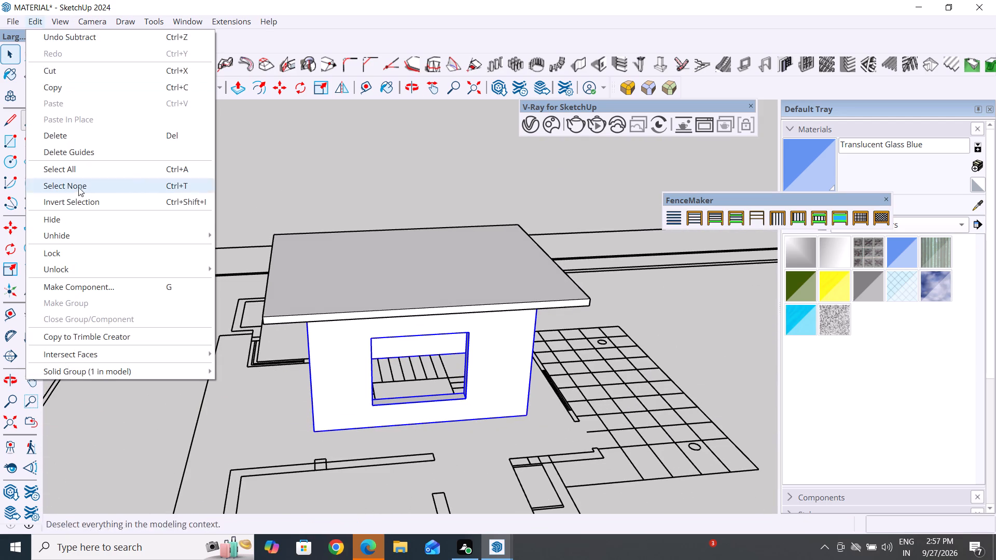
click(80, 221)
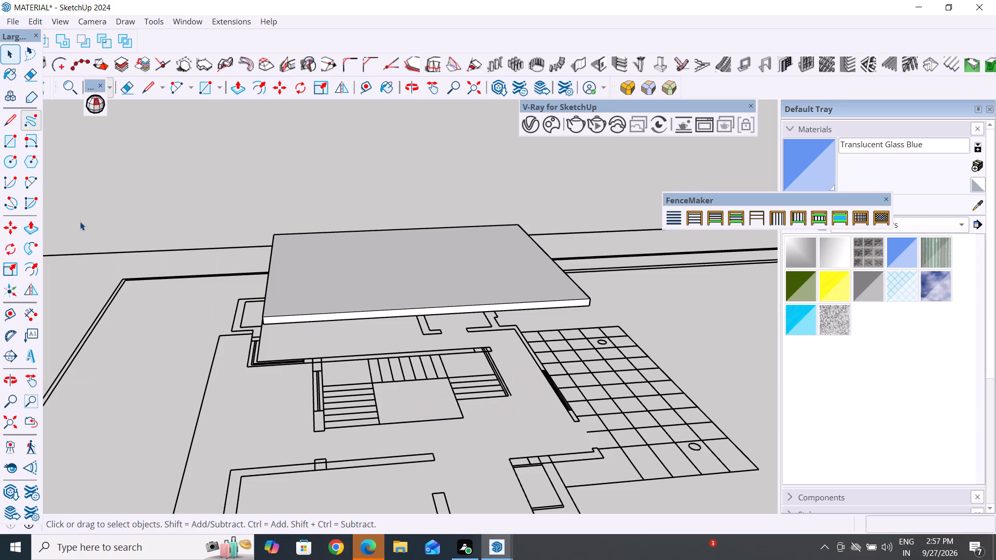
Unhide all hidden objects so the room's walls and window are restored.
click(37, 21)
click(58, 233)
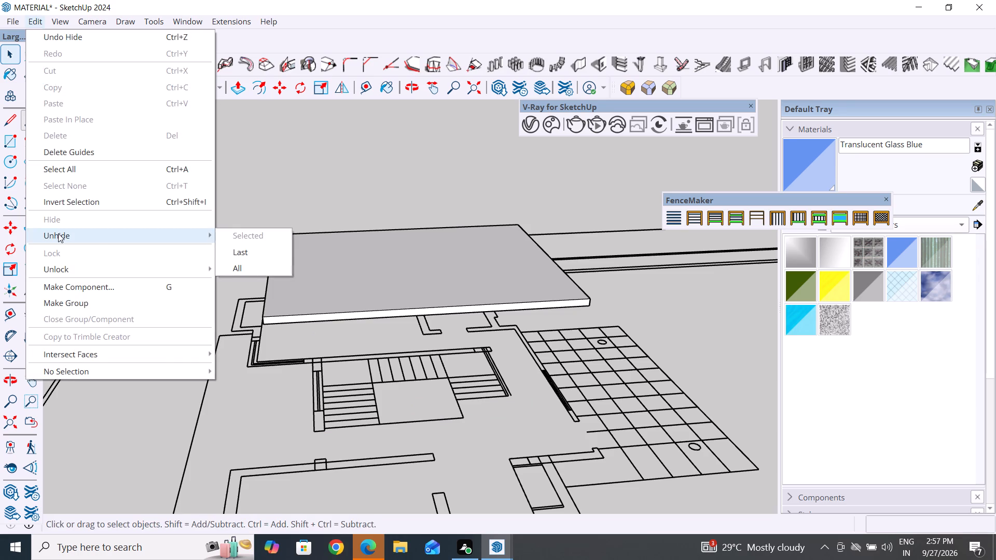
click(247, 270)
click(469, 473)
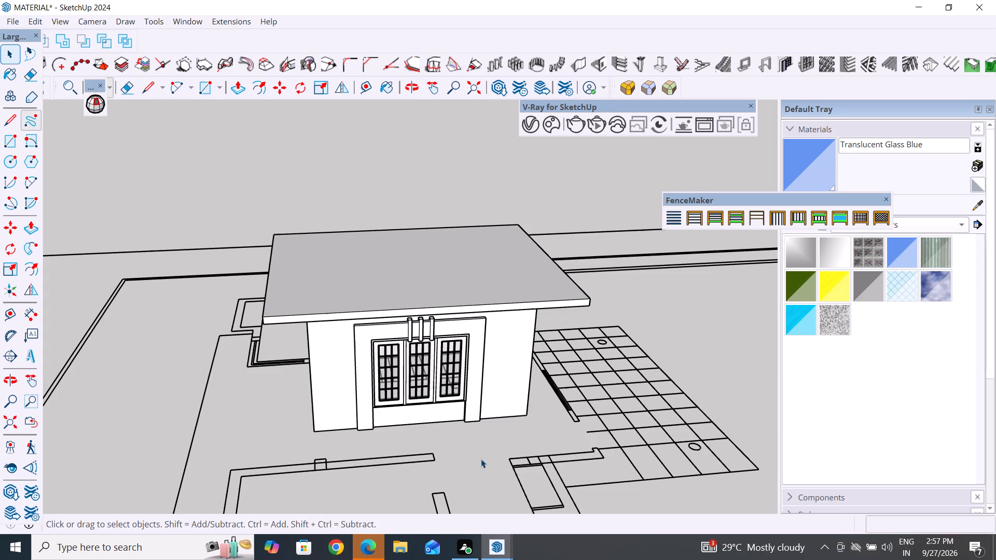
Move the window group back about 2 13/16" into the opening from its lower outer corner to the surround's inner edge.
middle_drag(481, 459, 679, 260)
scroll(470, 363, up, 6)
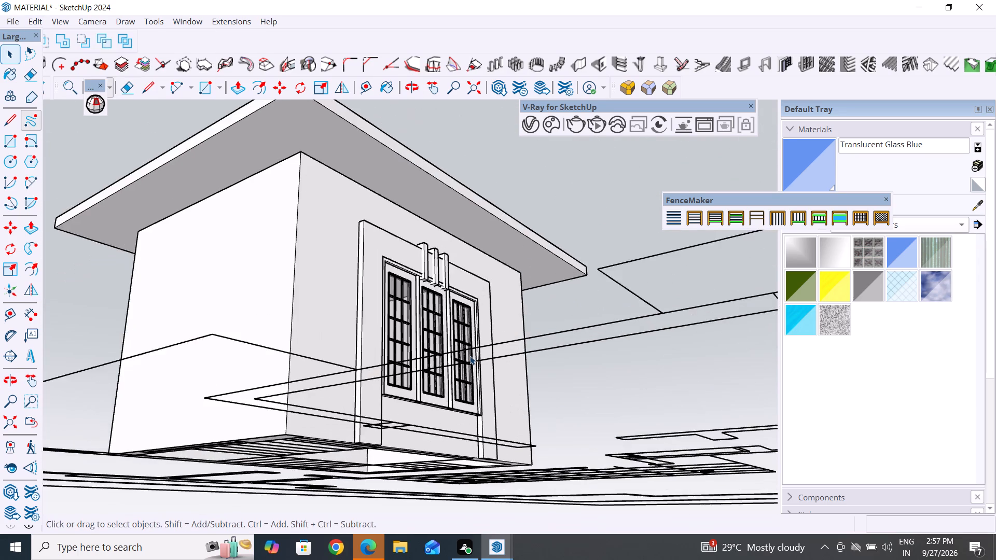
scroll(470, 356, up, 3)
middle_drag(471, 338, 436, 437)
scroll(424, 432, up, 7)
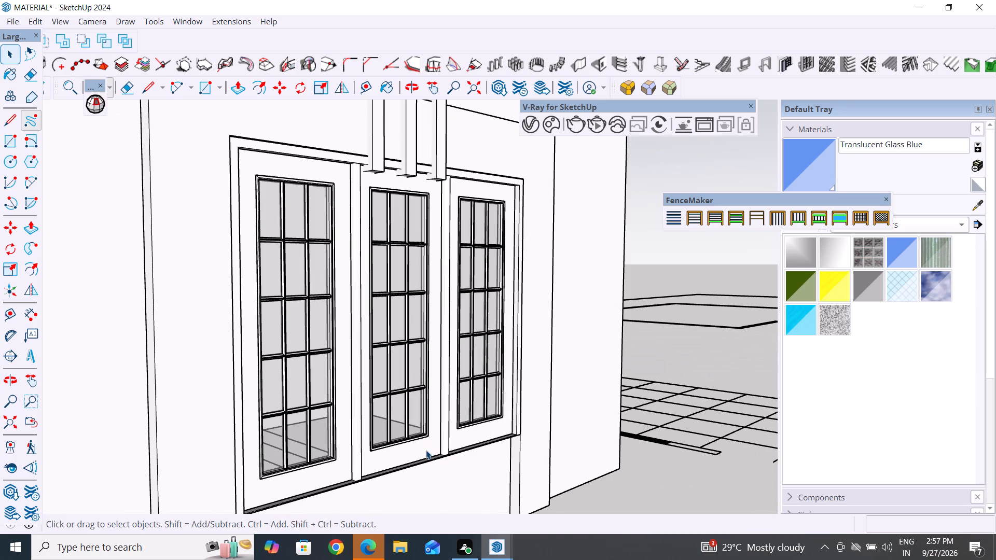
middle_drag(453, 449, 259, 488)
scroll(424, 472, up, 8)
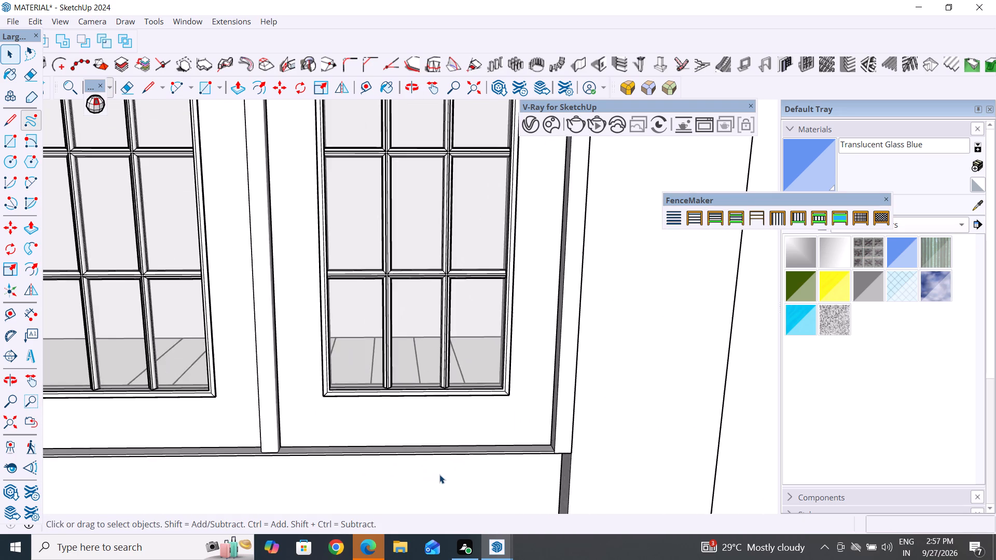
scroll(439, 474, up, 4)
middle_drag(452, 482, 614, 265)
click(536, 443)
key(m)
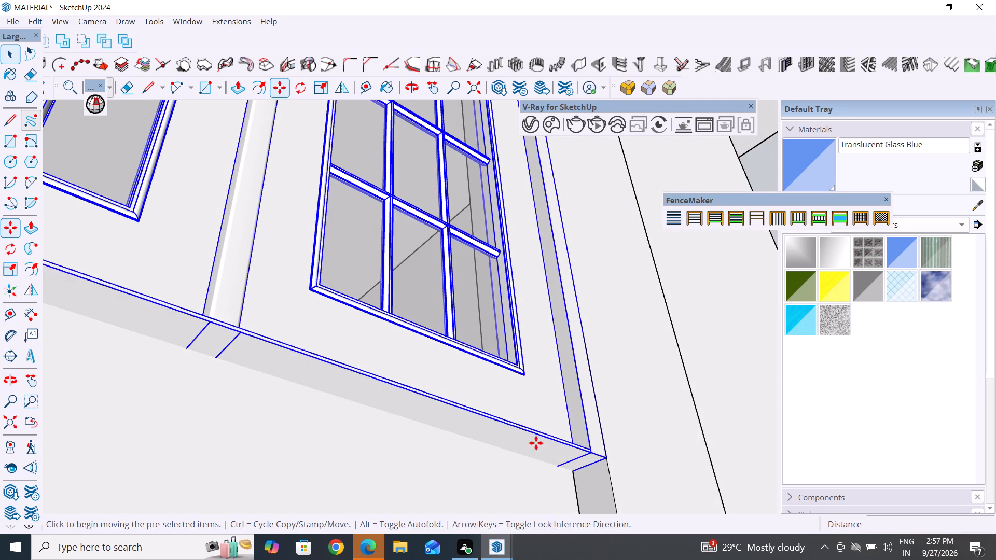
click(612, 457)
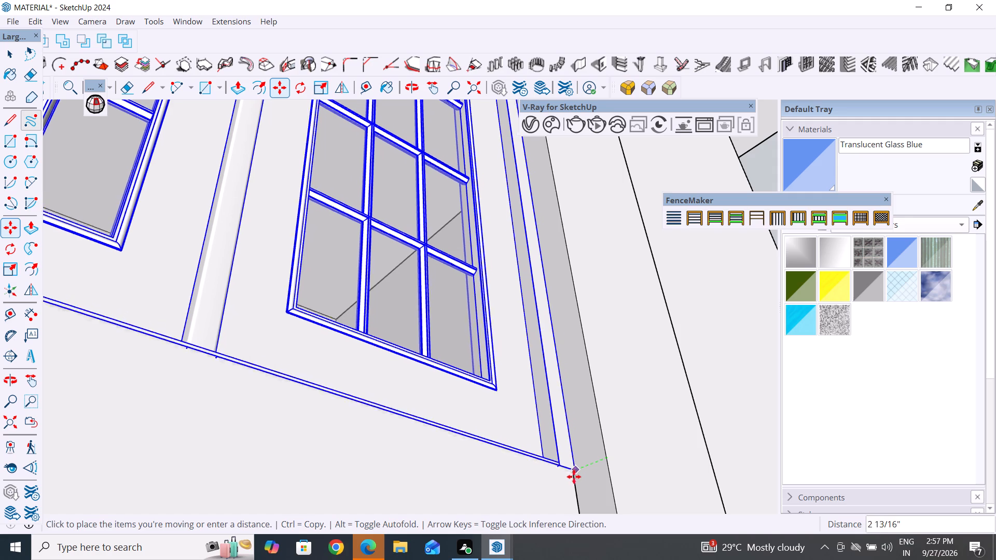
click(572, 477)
Examine the repositioned window and the staircase room from the front, side and above.
scroll(601, 383, down, 12)
scroll(502, 374, down, 7)
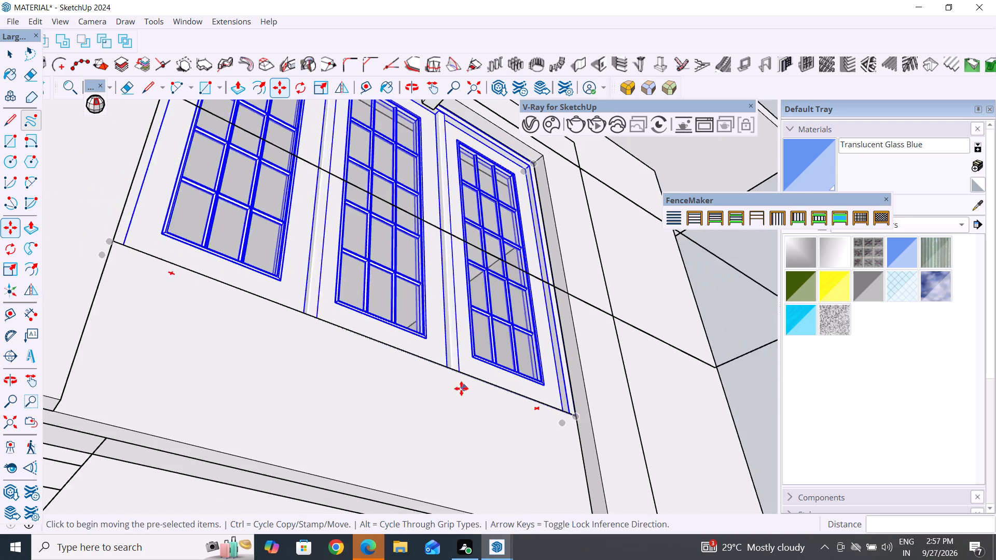
middle_drag(502, 280, 384, 534)
scroll(433, 346, down, 6)
middle_drag(489, 354, 125, 348)
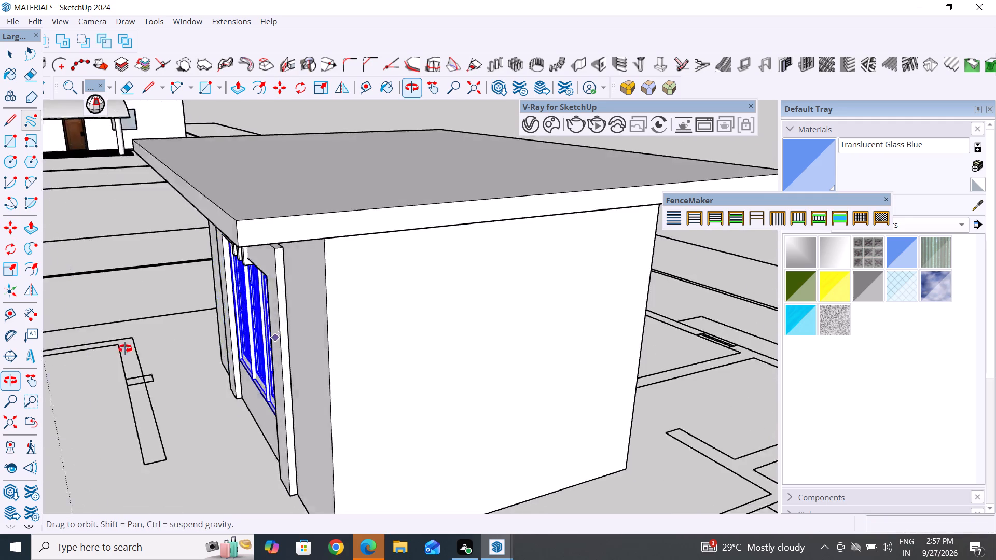
middle_drag(125, 348, 373, 380)
scroll(233, 405, up, 3)
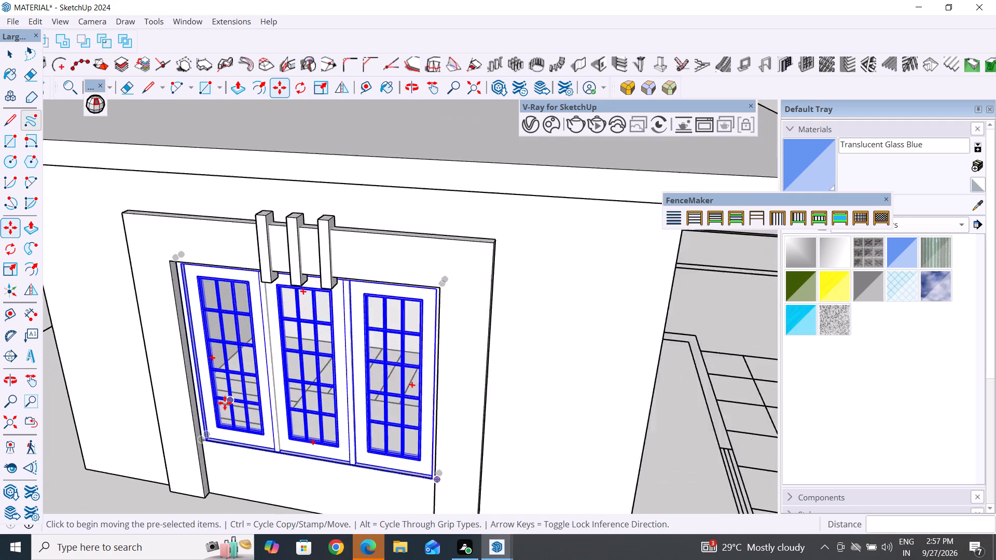
scroll(225, 403, up, 7)
scroll(171, 438, down, 12)
scroll(188, 399, down, 4)
middle_drag(182, 409, 294, 447)
click(13, 56)
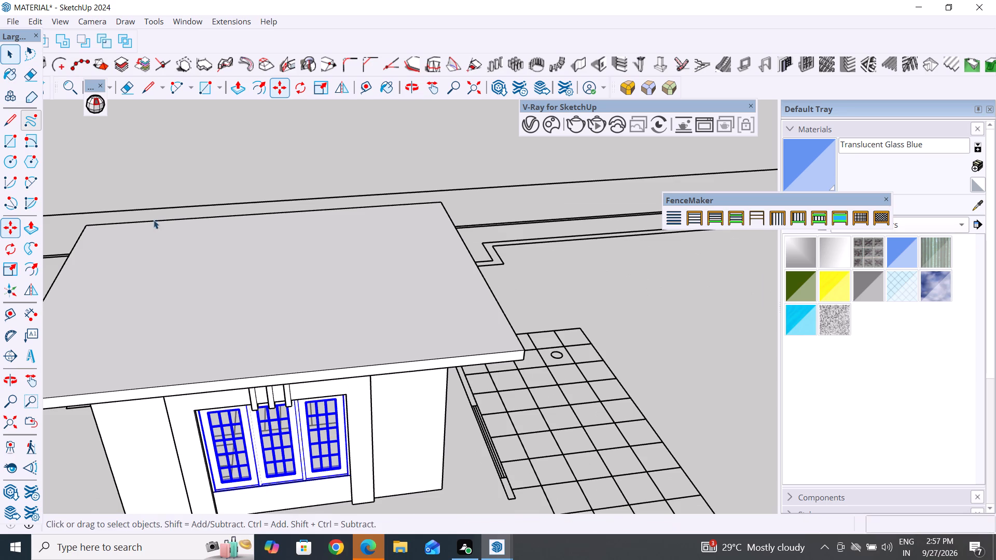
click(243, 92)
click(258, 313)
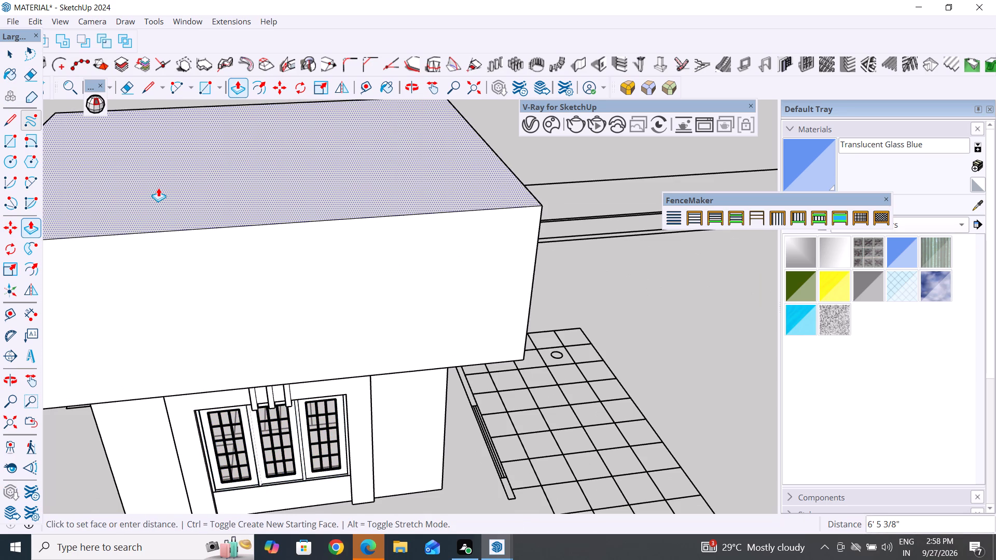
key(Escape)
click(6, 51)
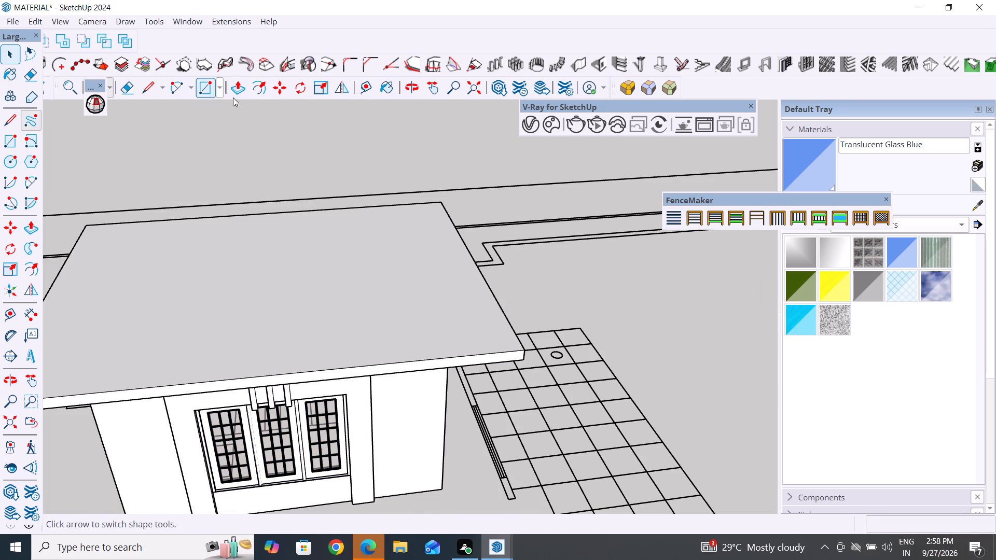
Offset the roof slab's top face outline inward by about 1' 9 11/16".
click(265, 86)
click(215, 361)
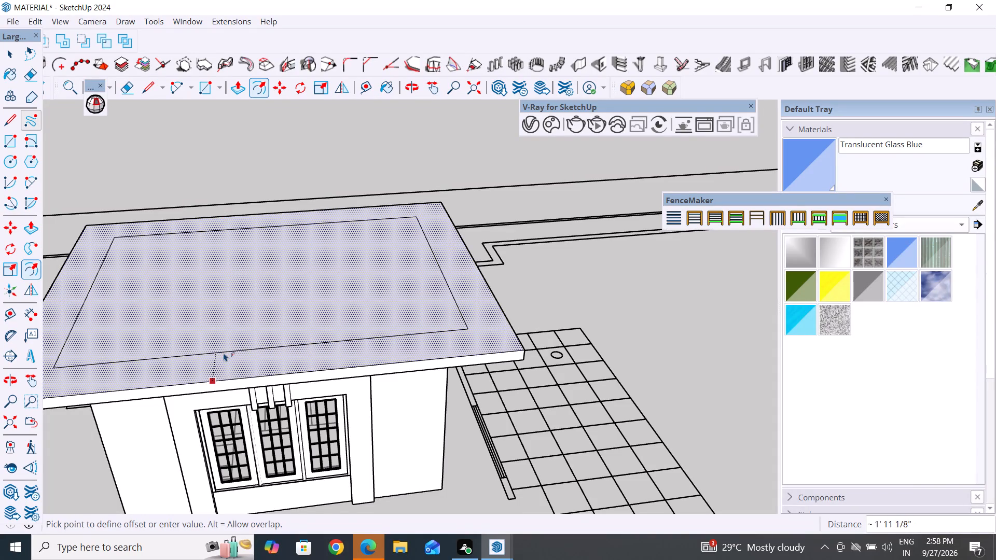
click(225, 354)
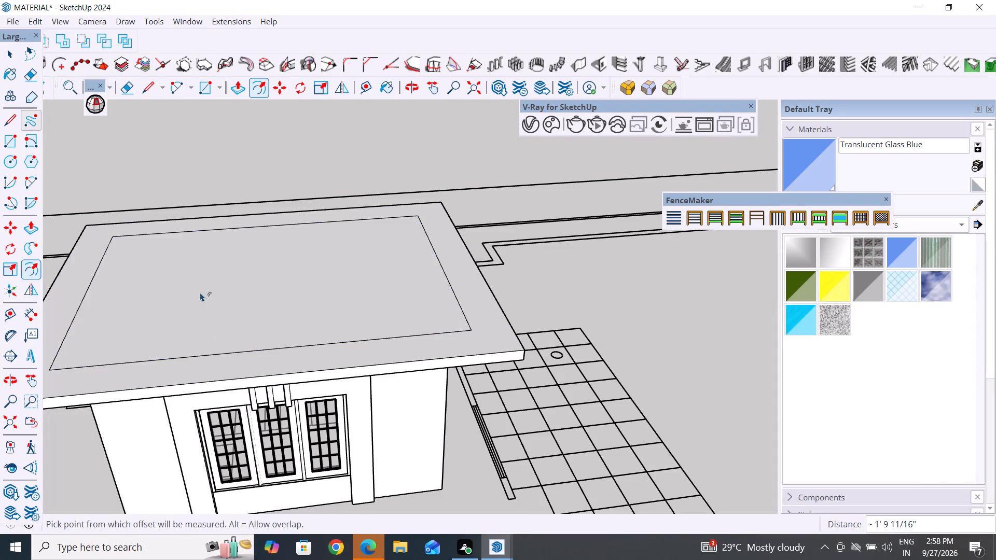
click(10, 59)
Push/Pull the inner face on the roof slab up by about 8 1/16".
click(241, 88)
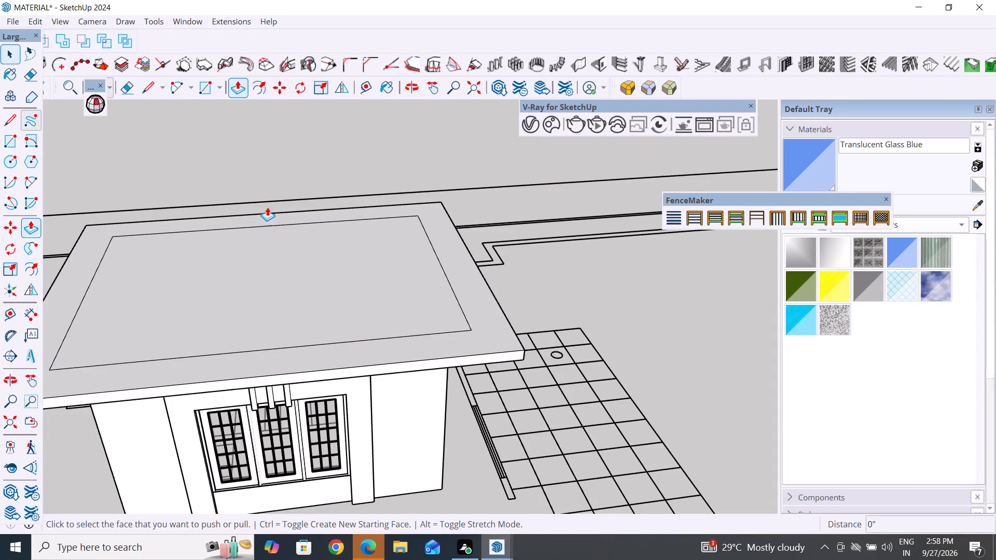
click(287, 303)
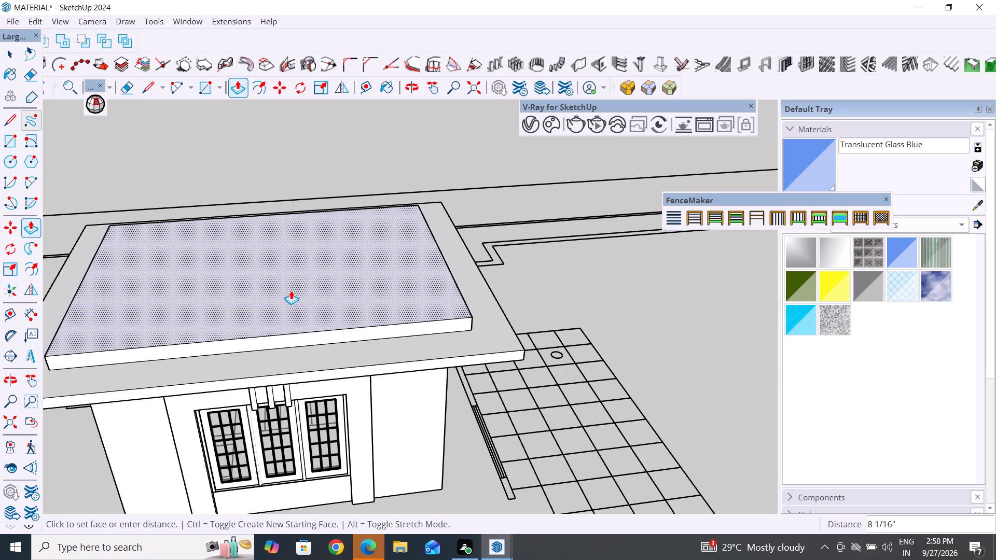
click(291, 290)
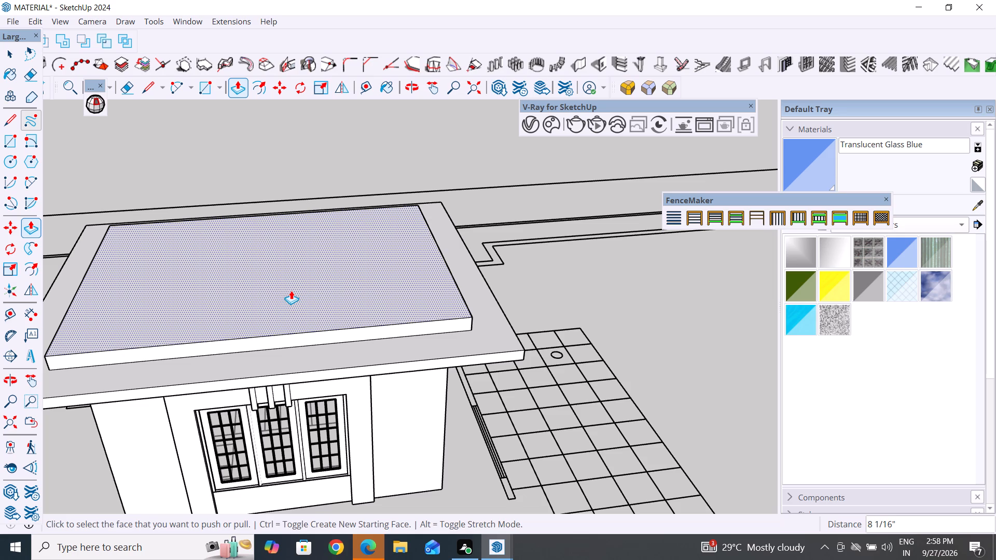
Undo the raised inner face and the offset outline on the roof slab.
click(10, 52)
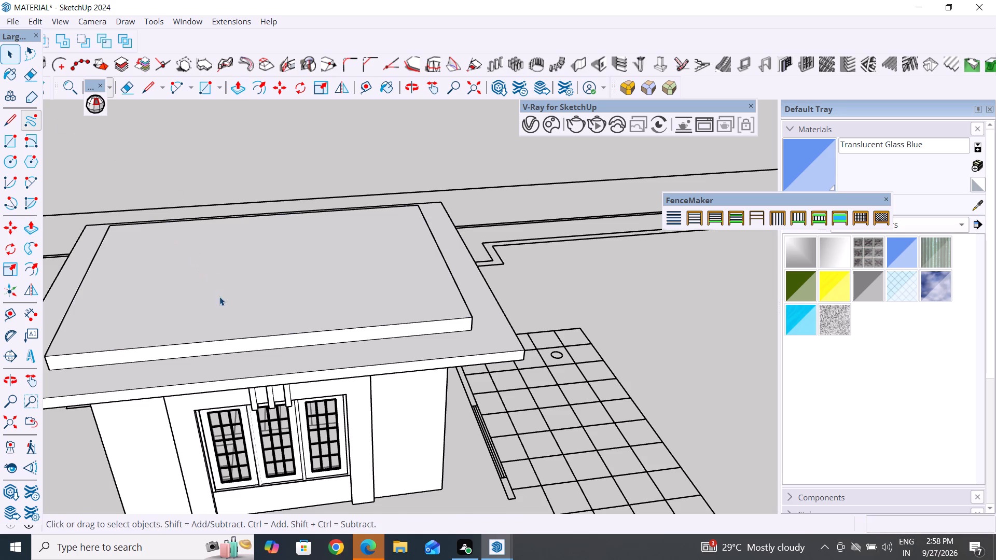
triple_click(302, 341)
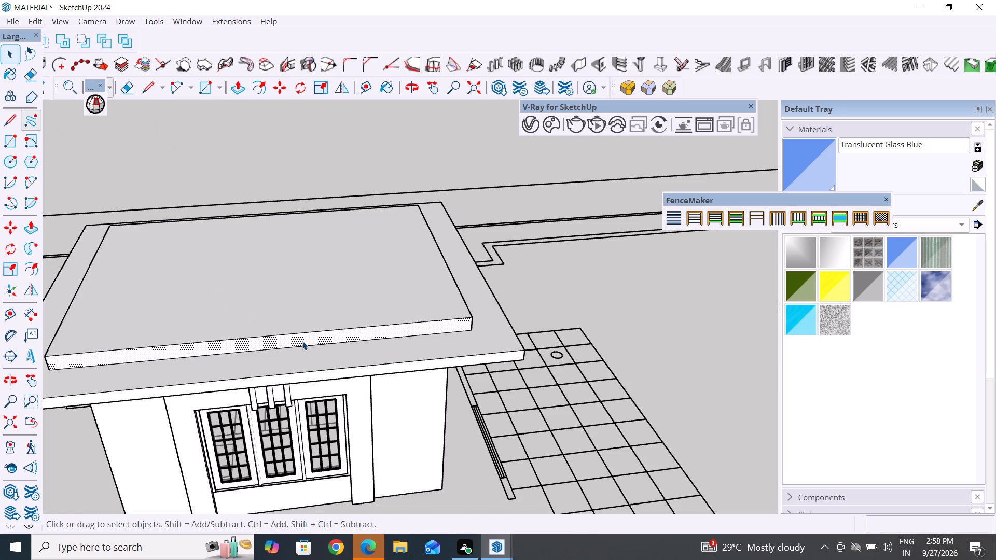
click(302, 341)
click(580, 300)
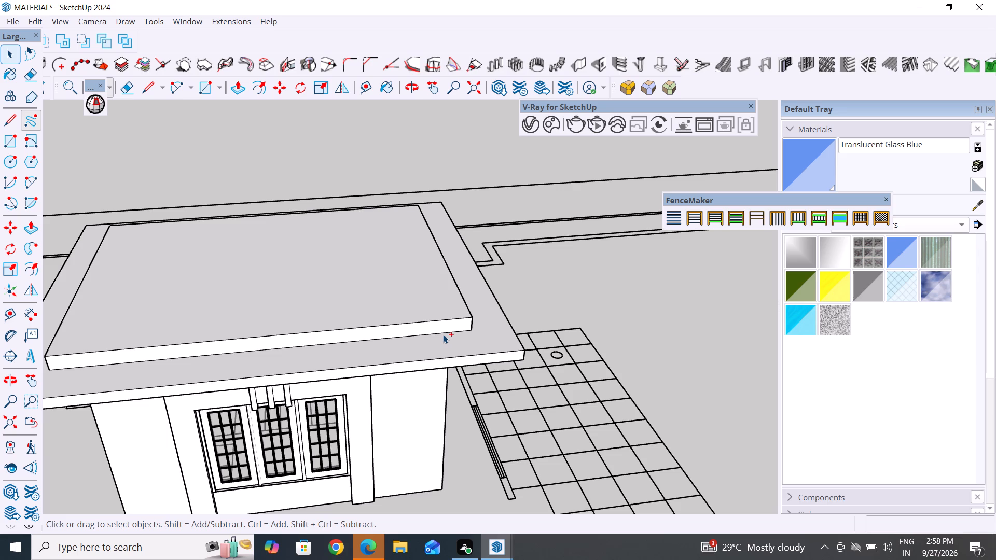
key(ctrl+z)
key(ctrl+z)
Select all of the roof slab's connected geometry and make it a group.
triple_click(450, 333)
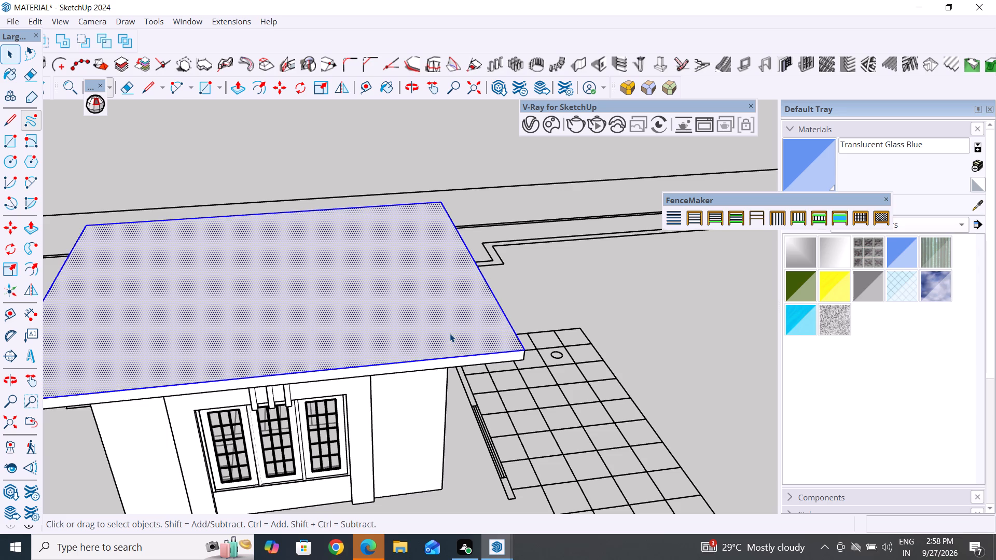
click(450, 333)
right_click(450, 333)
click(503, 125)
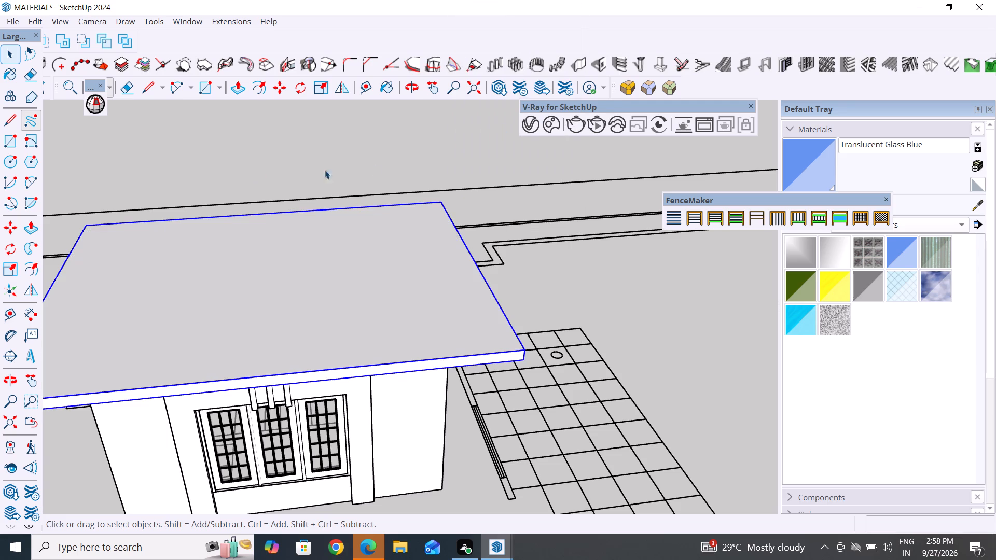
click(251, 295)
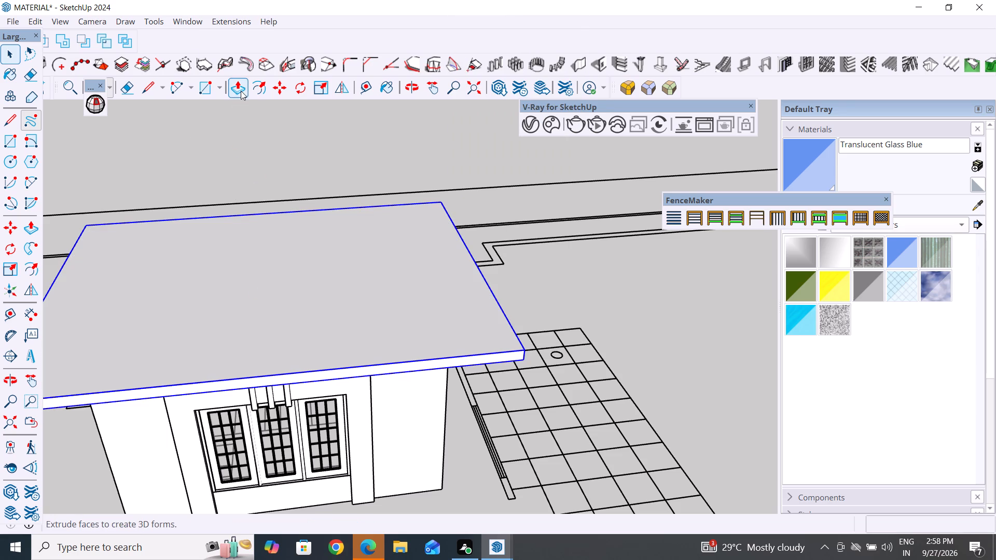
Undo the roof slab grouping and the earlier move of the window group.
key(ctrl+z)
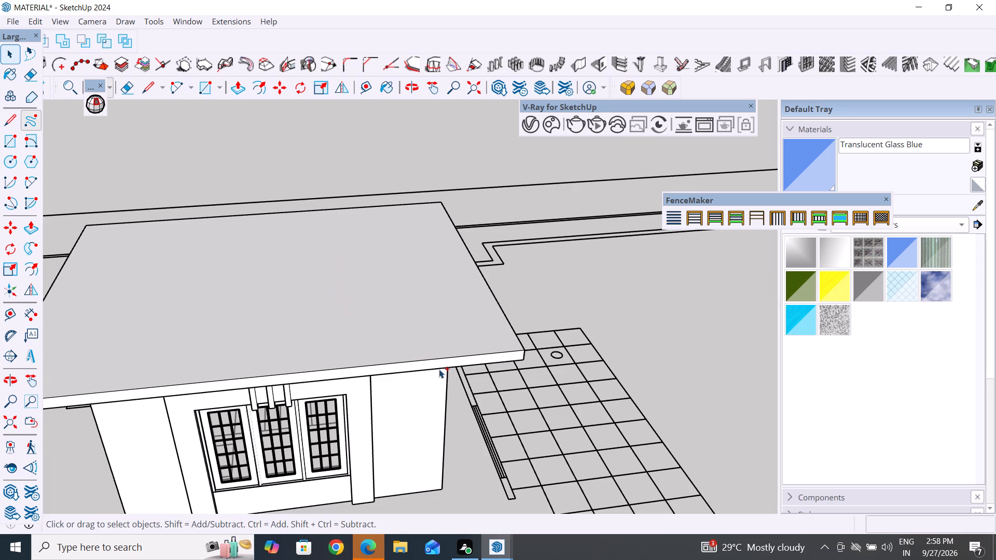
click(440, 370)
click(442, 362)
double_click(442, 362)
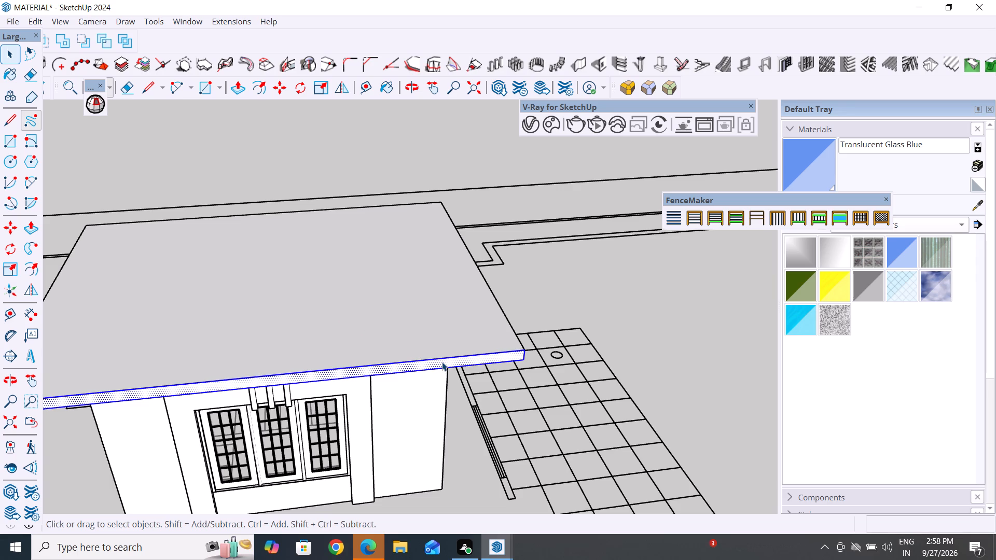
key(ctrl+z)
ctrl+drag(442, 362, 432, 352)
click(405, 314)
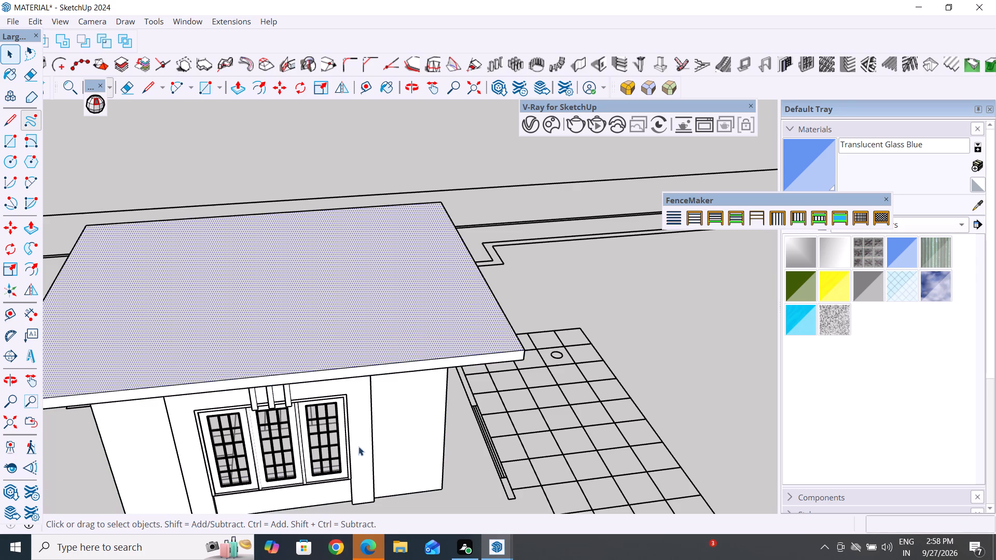
Move the window group back 3" into the opening, snapping its lower outer corner to where the surround meets the wall.
middle_drag(405, 473, 515, 237)
scroll(266, 484, up, 8)
scroll(456, 367, up, 3)
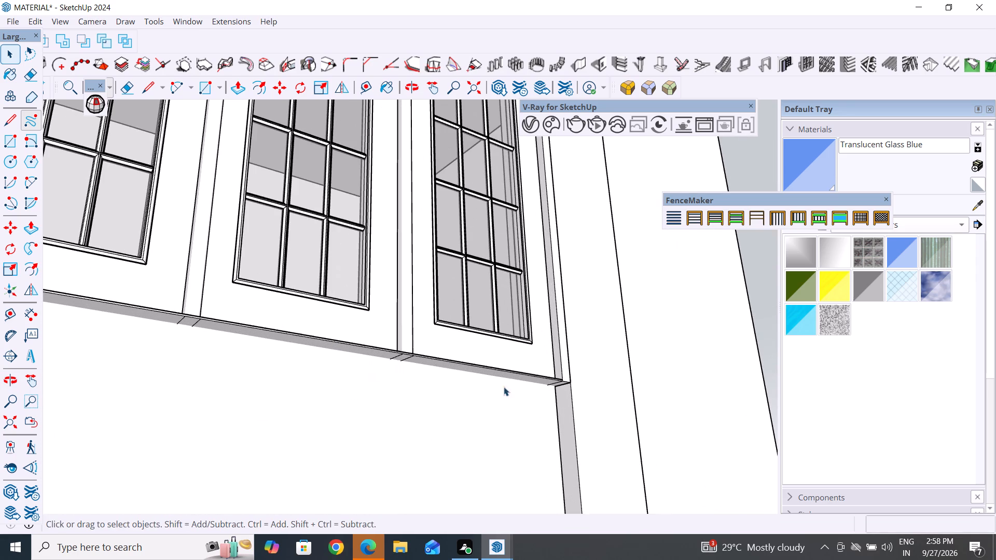
click(759, 274)
click(546, 378)
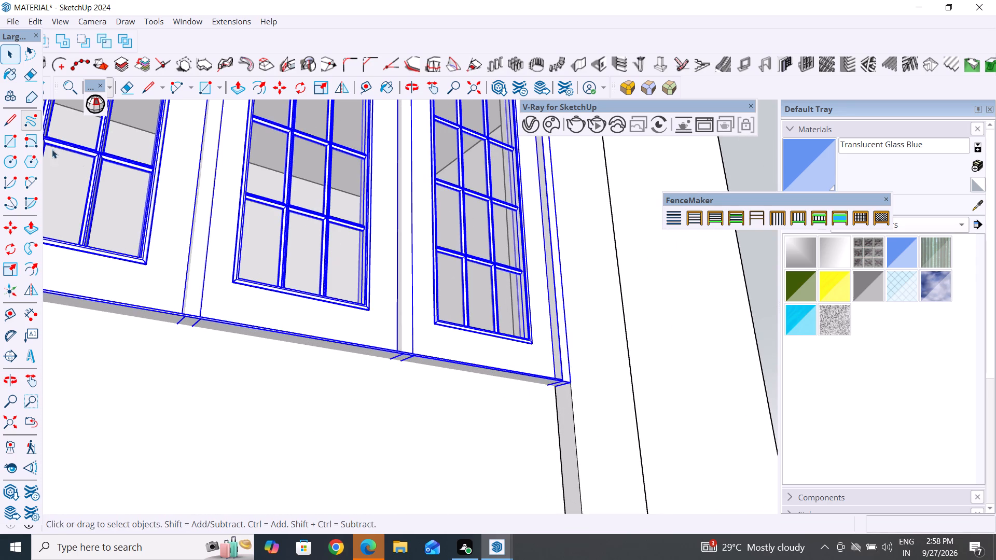
key(m)
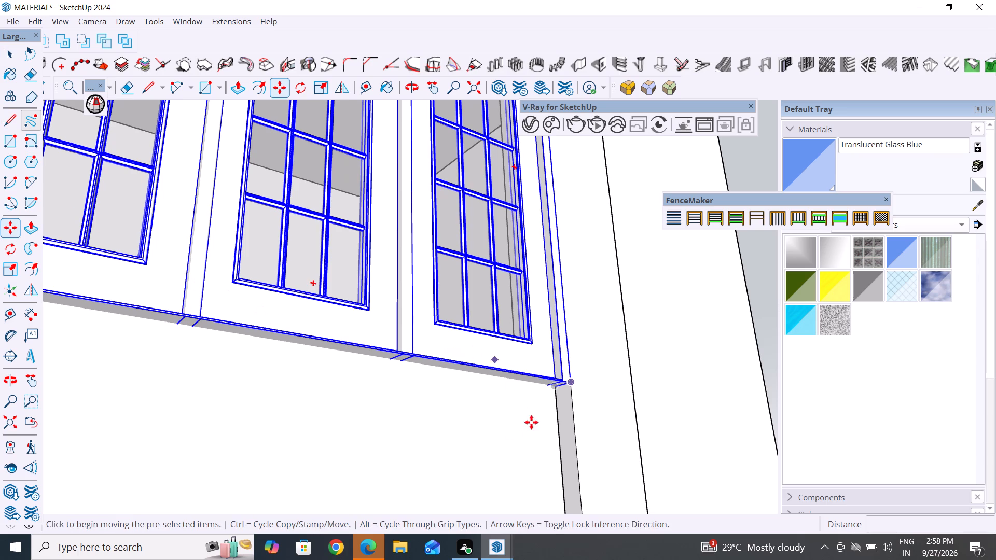
scroll(516, 434, up, 8)
scroll(598, 369, up, 4)
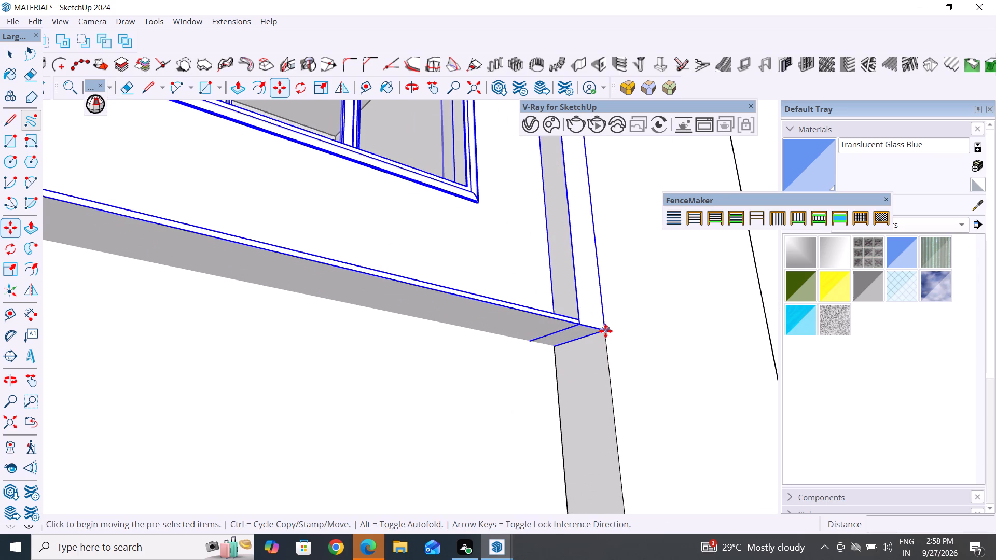
click(604, 331)
scroll(555, 353, up, 8)
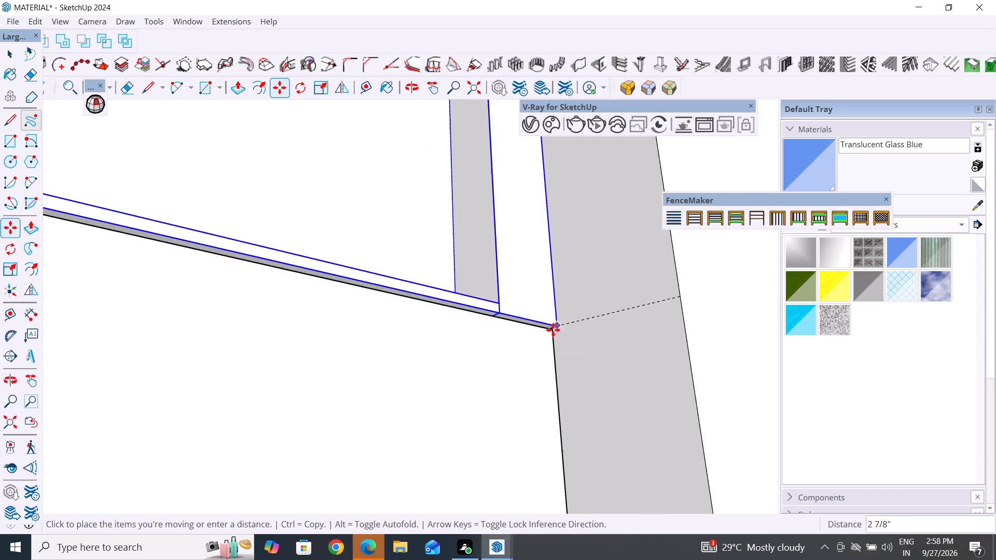
scroll(551, 330, up, 11)
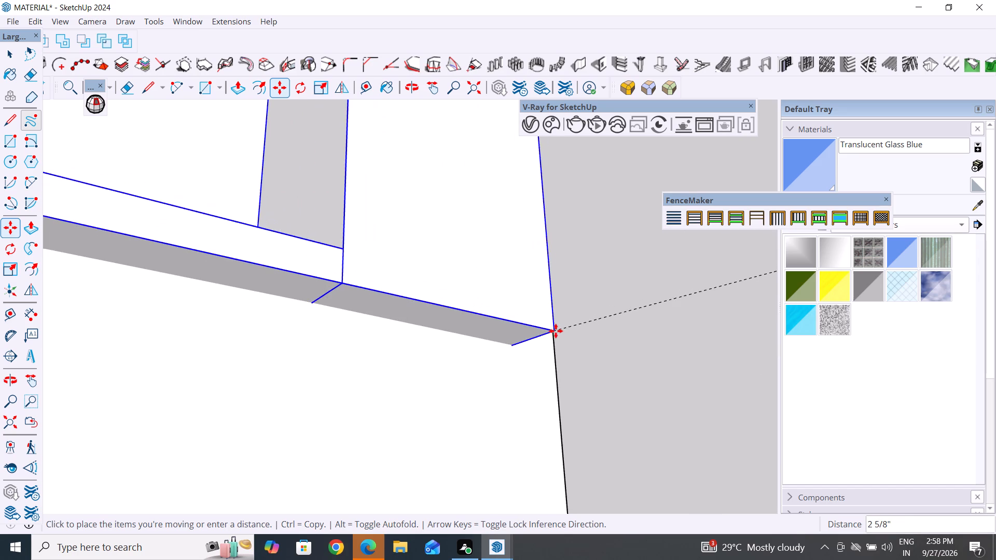
scroll(556, 331, up, 5)
middle_drag(556, 331, 646, 295)
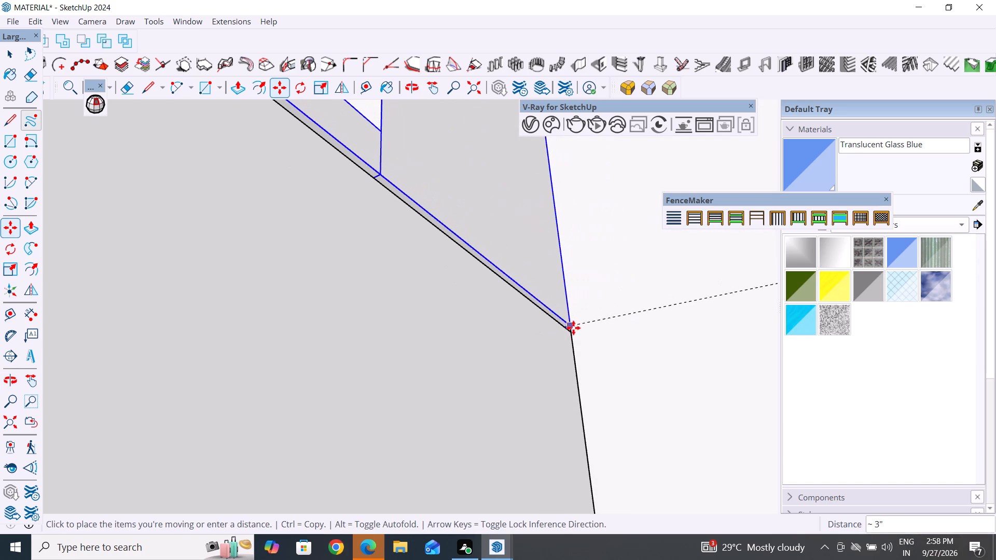
click(575, 333)
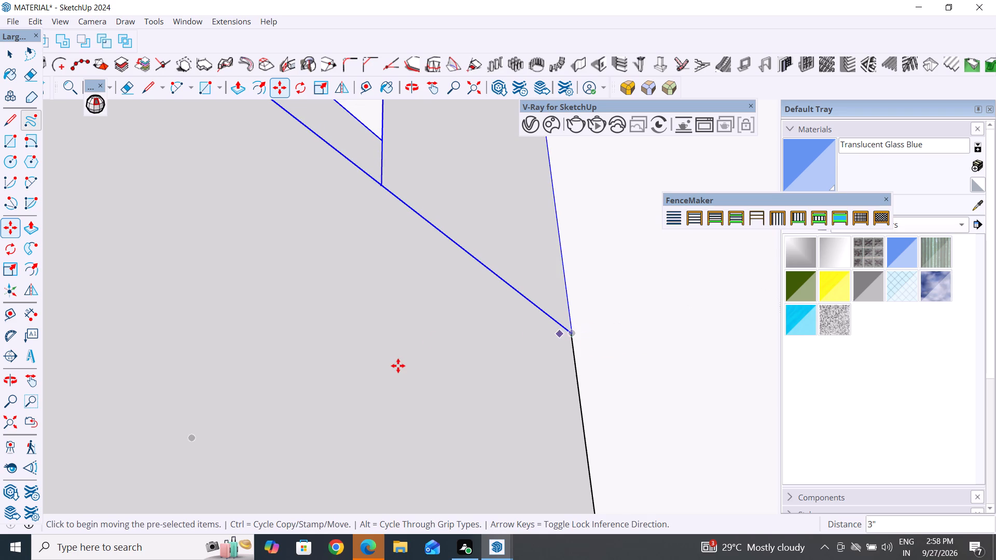
Examine the window's fit in the wall opening from the front and side of the room.
scroll(397, 366, down, 14)
scroll(398, 366, down, 20)
scroll(398, 366, down, 7)
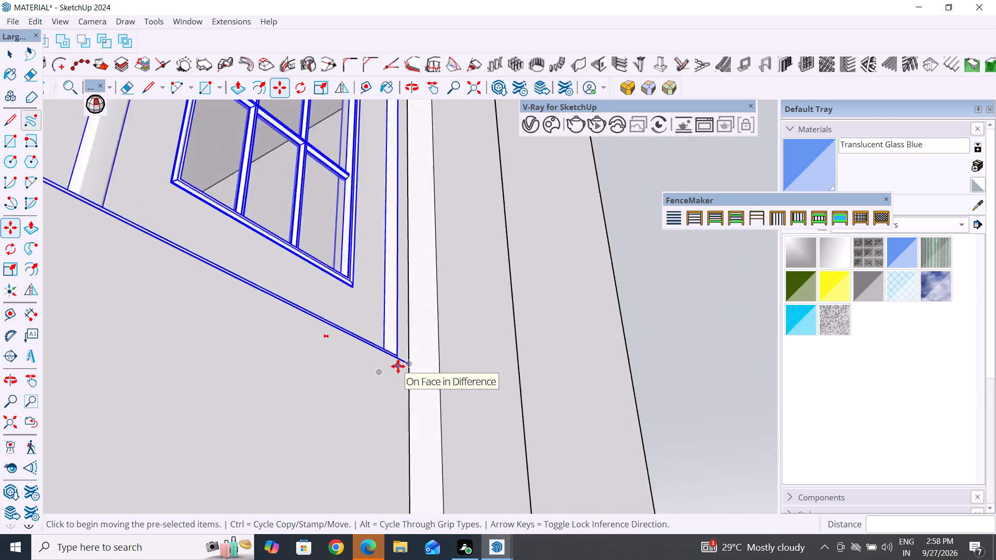
scroll(398, 366, down, 17)
middle_drag(489, 348, 293, 559)
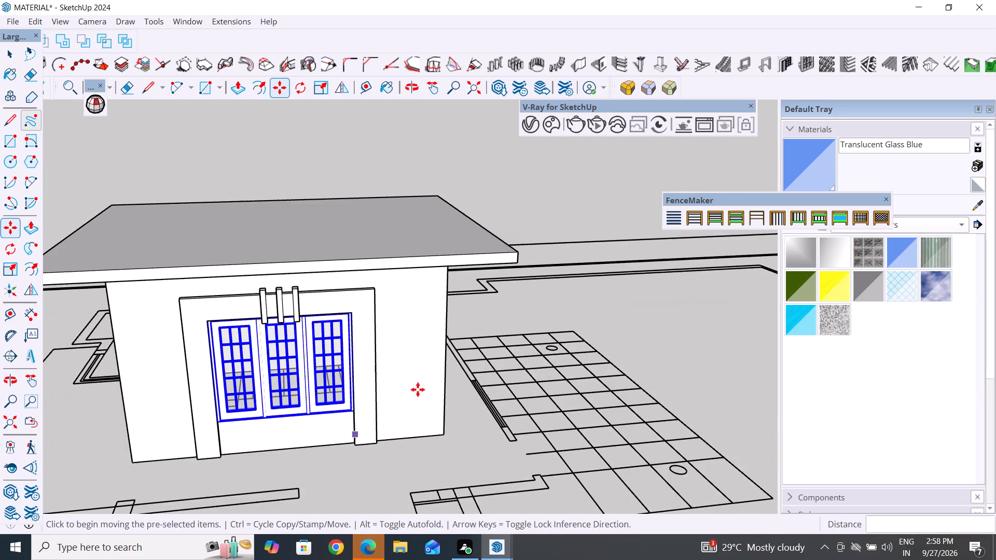
middle_drag(415, 388, 365, 391)
click(12, 50)
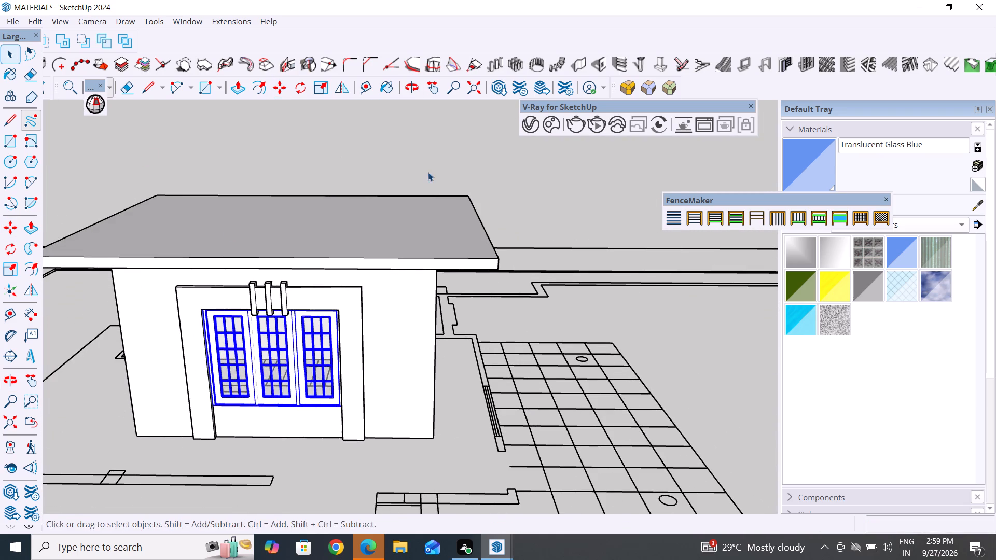
click(428, 172)
middle_drag(386, 409, 696, 405)
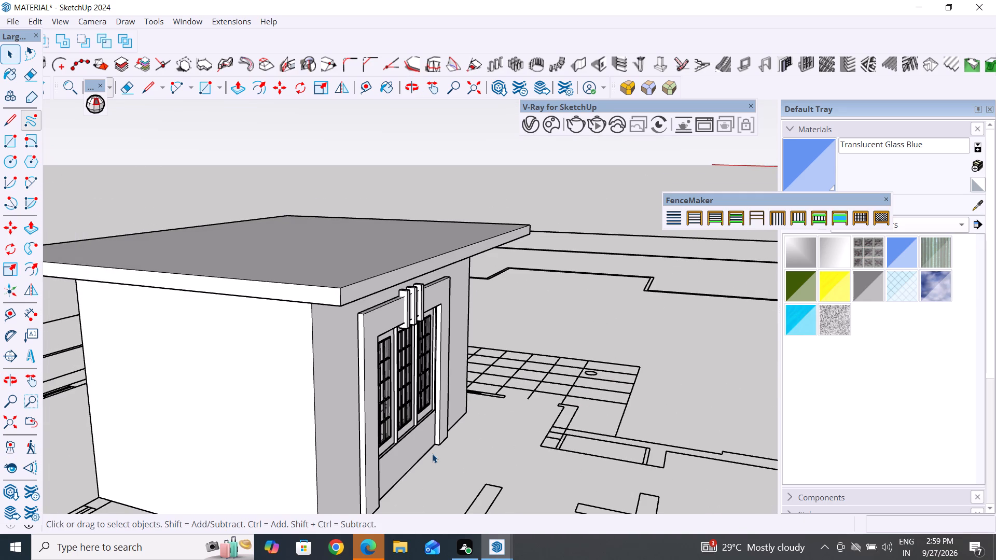
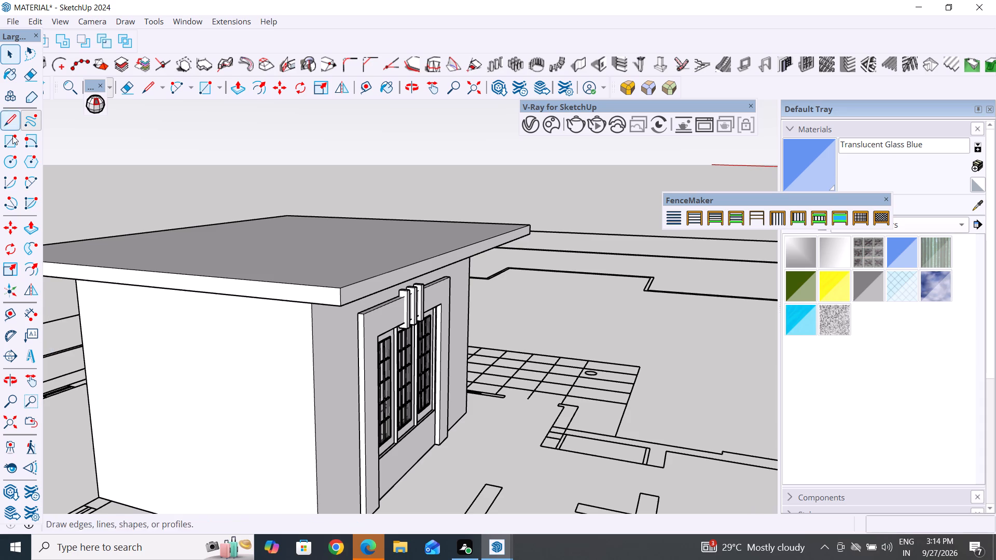
Copy the top face of the room's roof slab.
scroll(9, 132, down, 5)
scroll(245, 218, down, 5)
middle_drag(356, 307, 106, 319)
scroll(312, 252, up, 4)
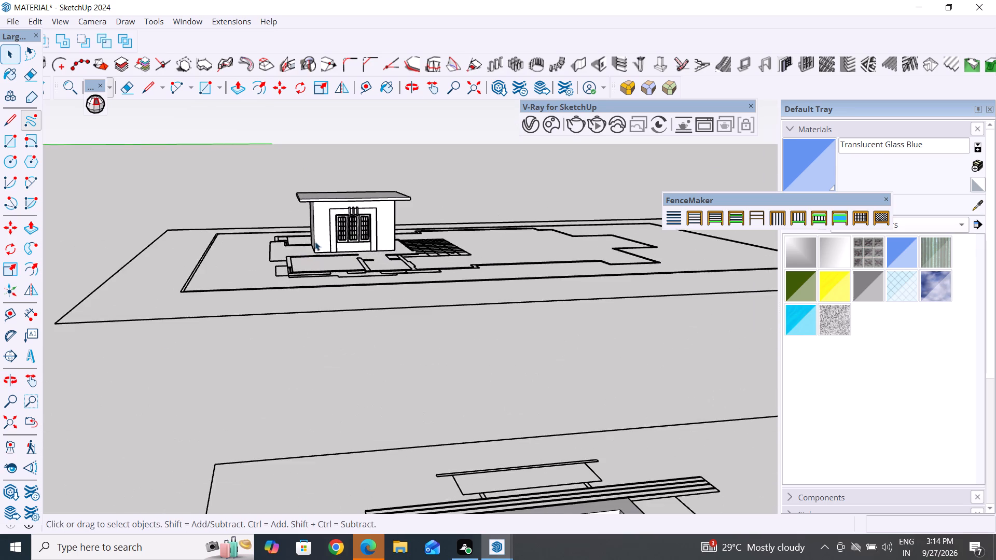
middle_drag(378, 245, 365, 332)
scroll(389, 201, up, 5)
middle_drag(394, 201, 356, 218)
scroll(360, 217, up, 1)
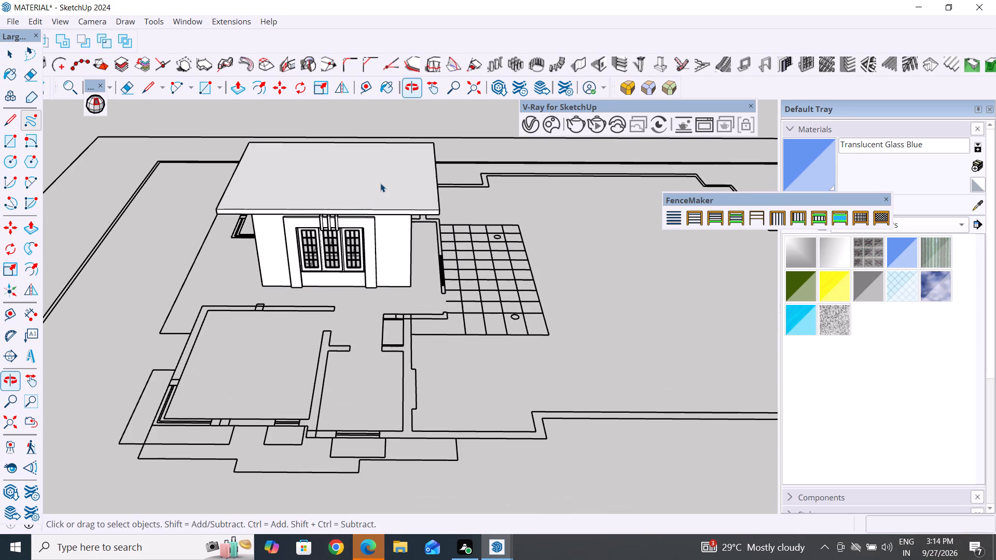
click(380, 183)
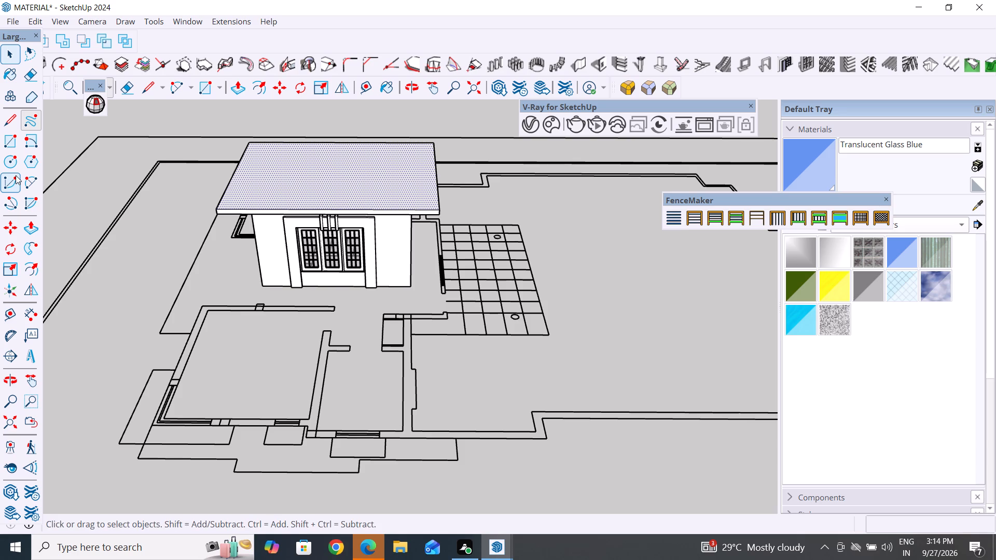
key(ctrl+c)
ctrl+drag(16, 175, 24, 183)
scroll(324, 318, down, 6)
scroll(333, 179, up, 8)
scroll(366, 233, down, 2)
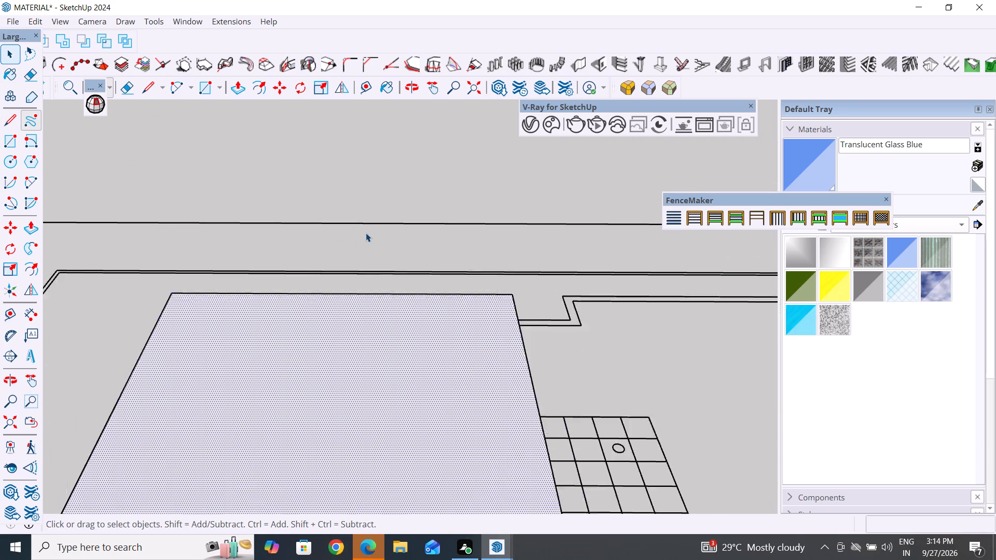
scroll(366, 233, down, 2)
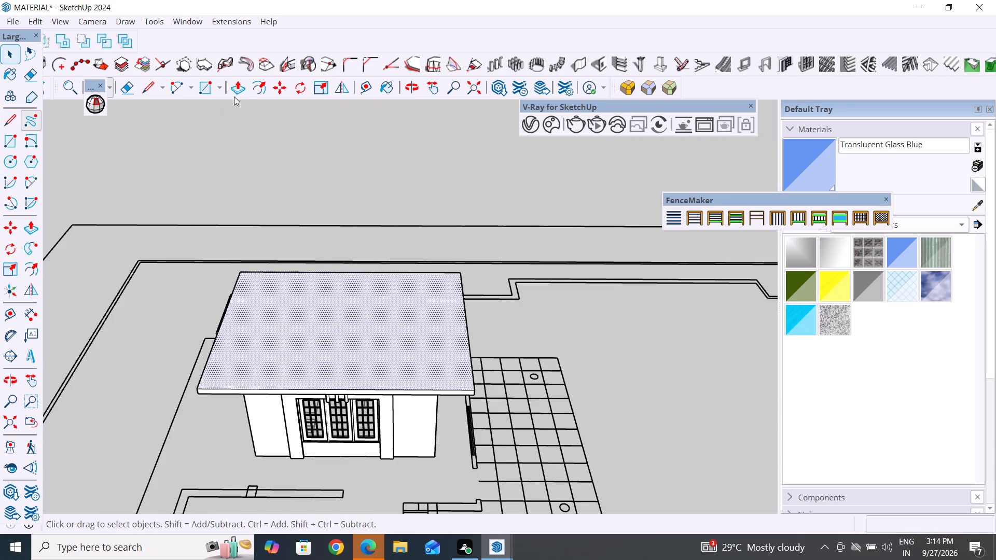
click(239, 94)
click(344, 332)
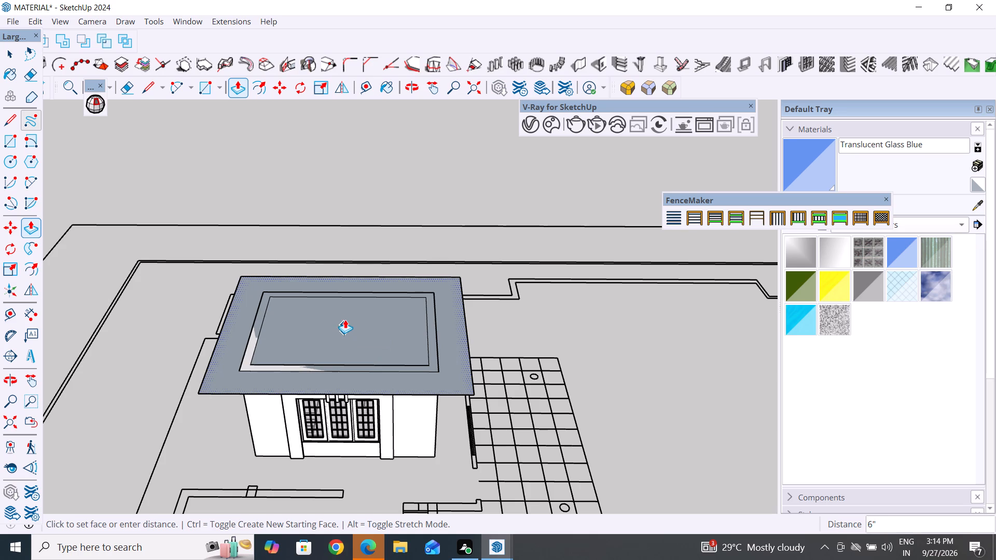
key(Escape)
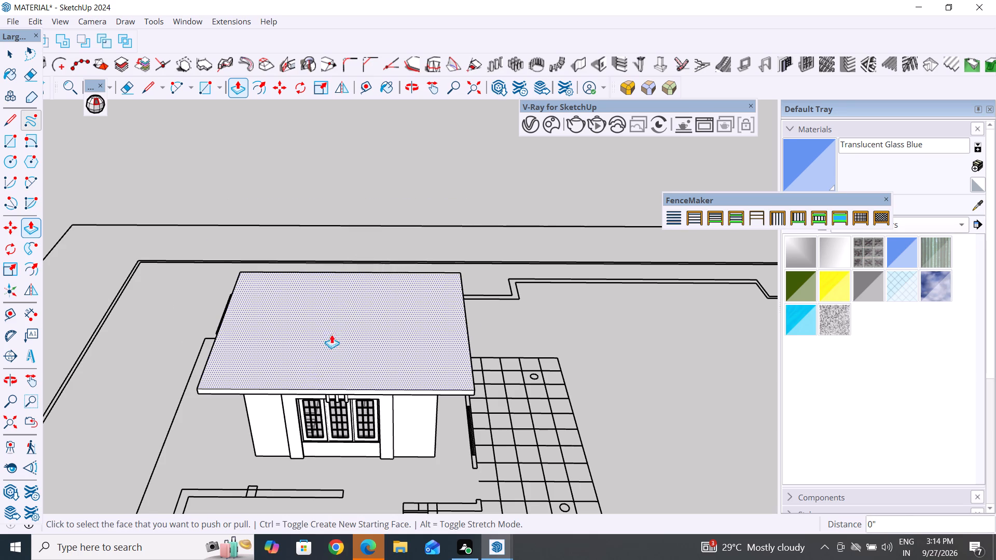
Select all of the roof slab's connected geometry and make it a group.
click(12, 55)
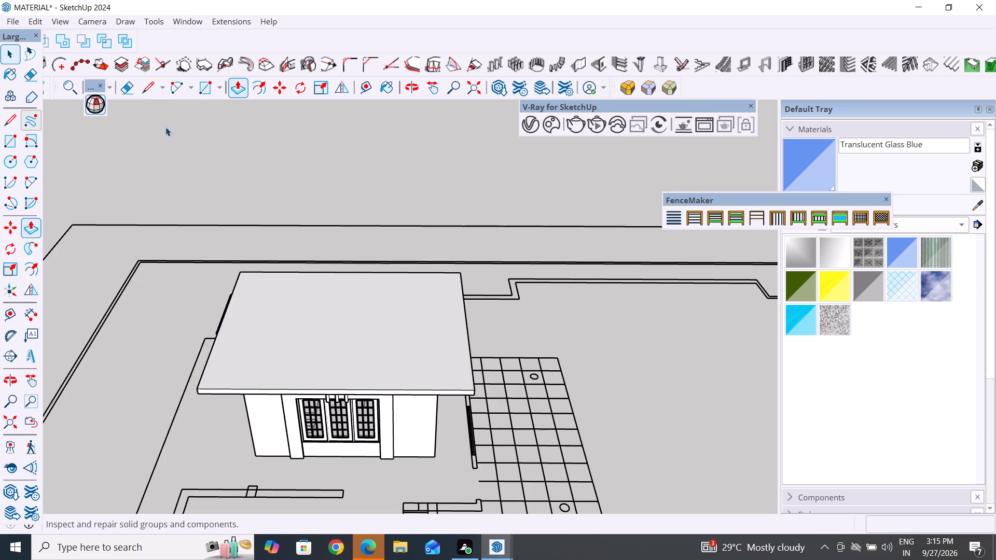
click(182, 127)
triple_click(214, 381)
click(214, 381)
right_drag(214, 381, 189, 393)
click(294, 166)
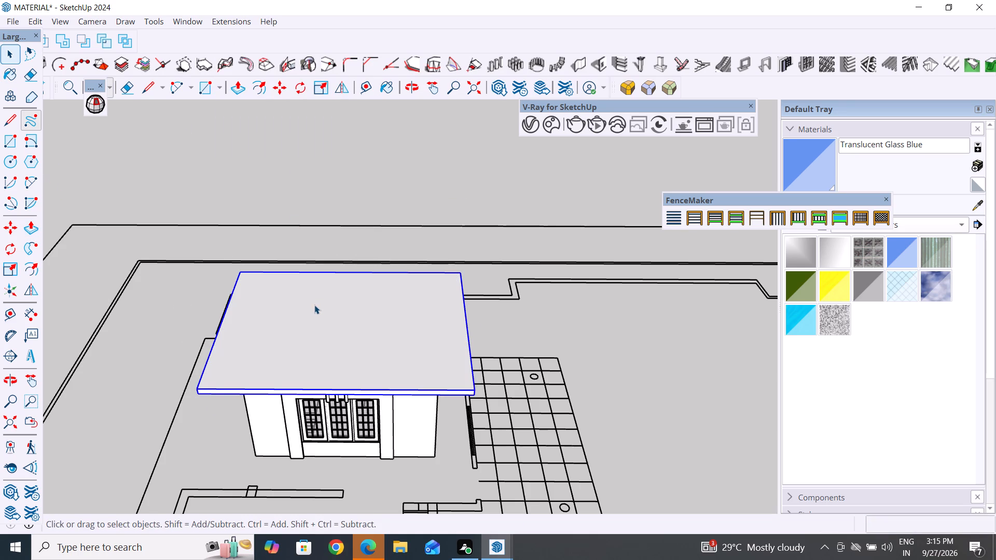
Paste the copied top face in place over the grouped roof slab.
click(38, 21)
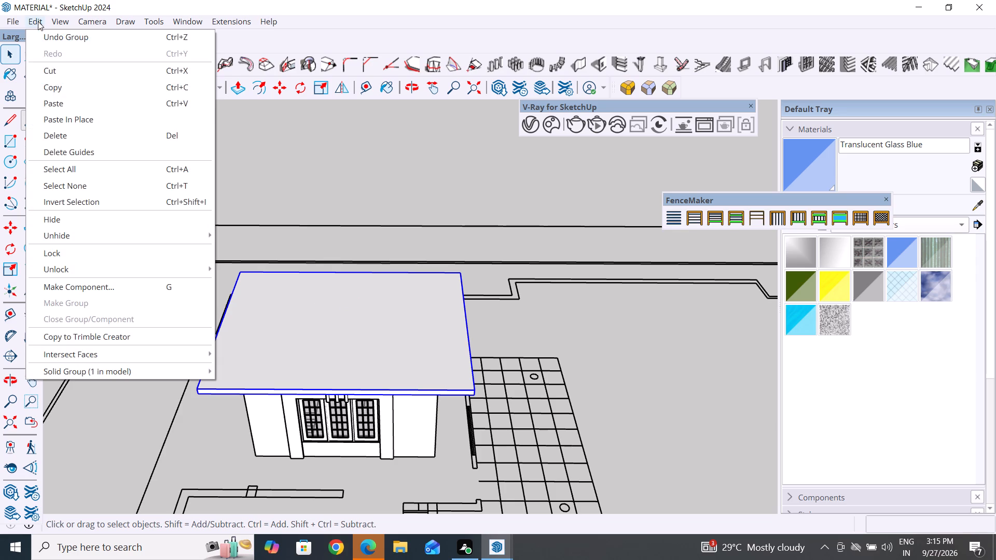
click(78, 121)
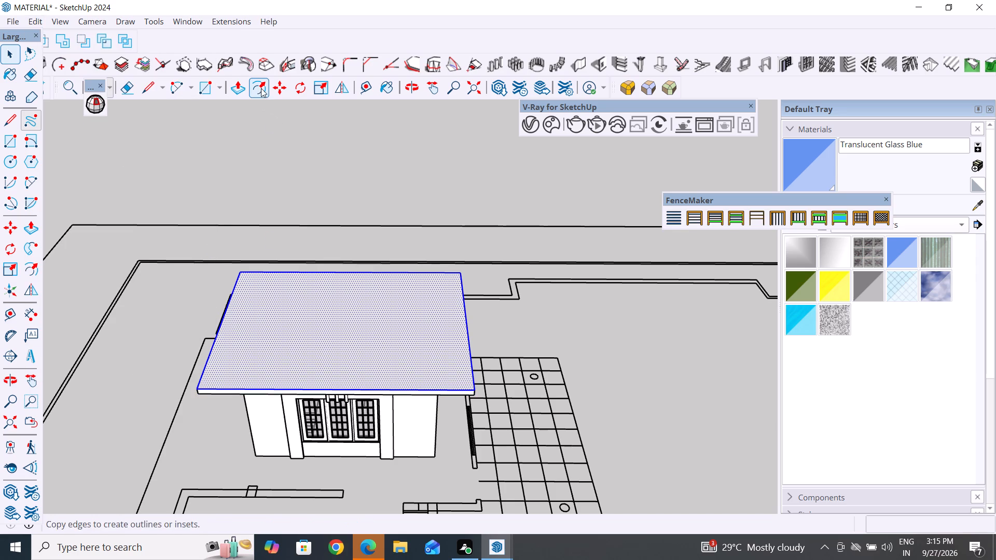
Offset the pasted face's outline inward by about 3' 4 1/4" to form an inner rectangle.
click(261, 88)
click(238, 269)
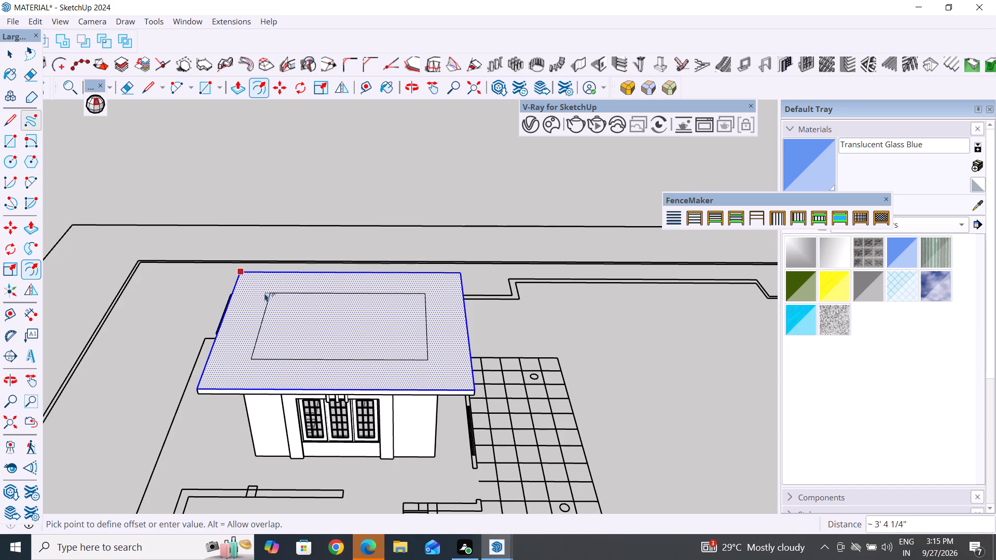
click(265, 293)
click(13, 53)
click(281, 143)
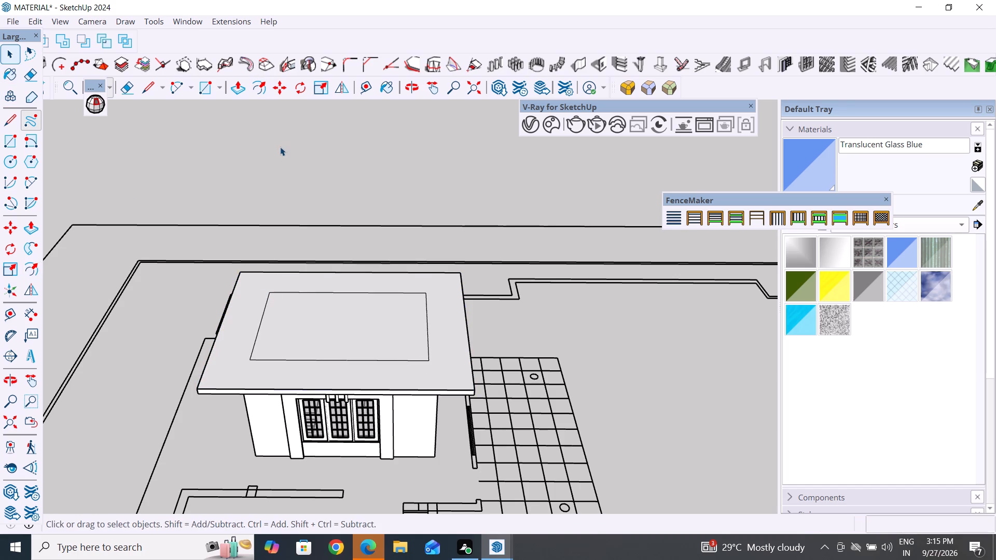
Push/Pull the inner rectangle up about 8 7/16" to form a raised block on the roof slab.
click(300, 326)
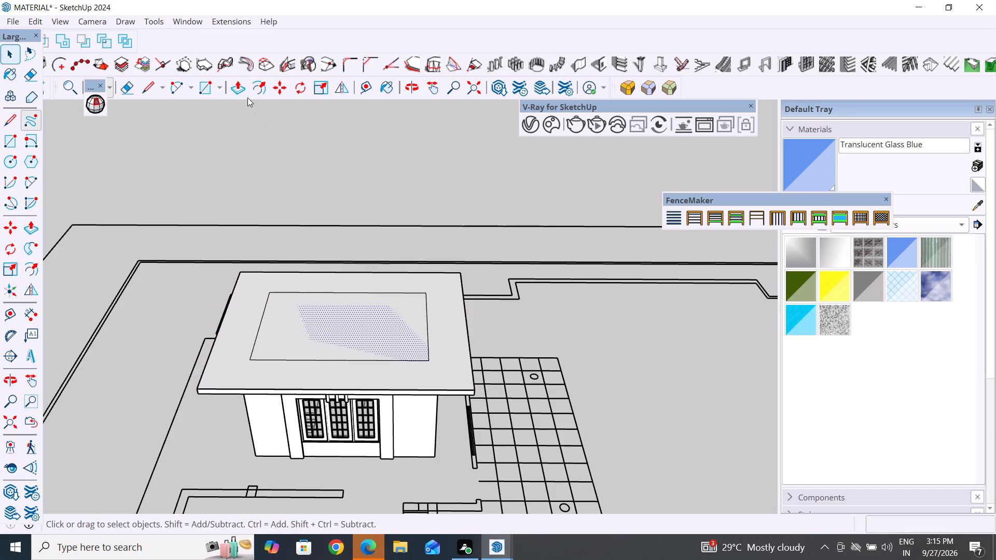
click(244, 89)
click(309, 320)
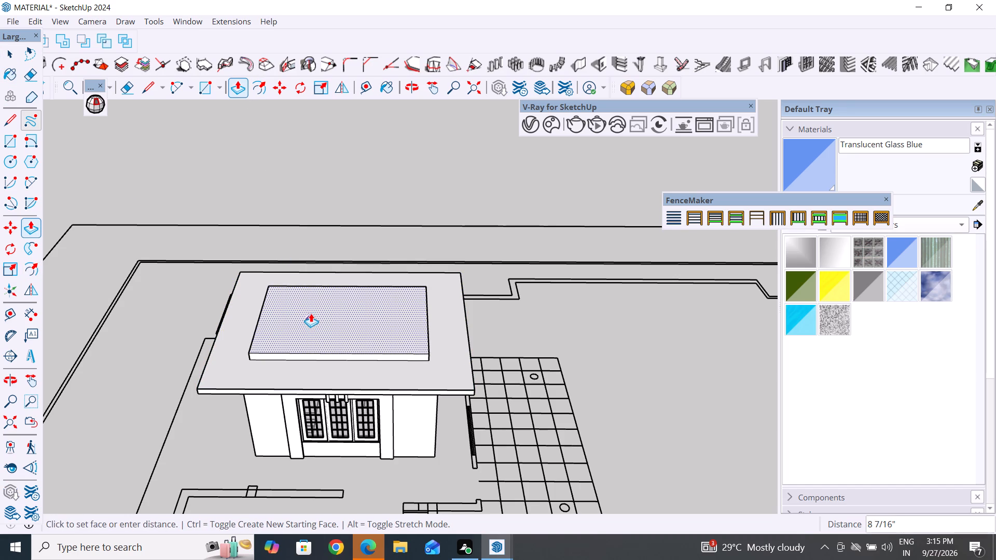
click(311, 313)
click(16, 59)
click(308, 181)
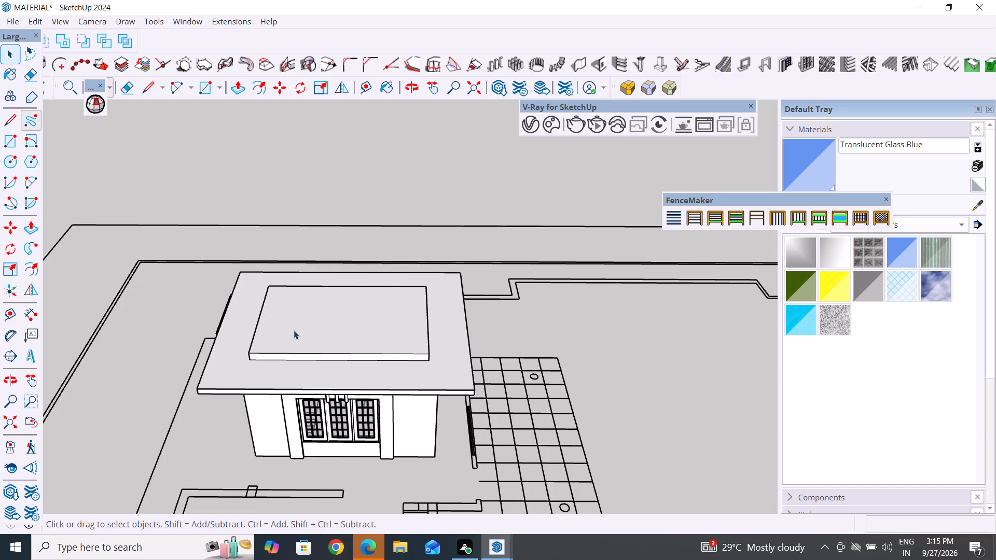
Offset the raised block's top outline outward by about 3' 4 1/4", matching the overhang of the slab below.
click(295, 330)
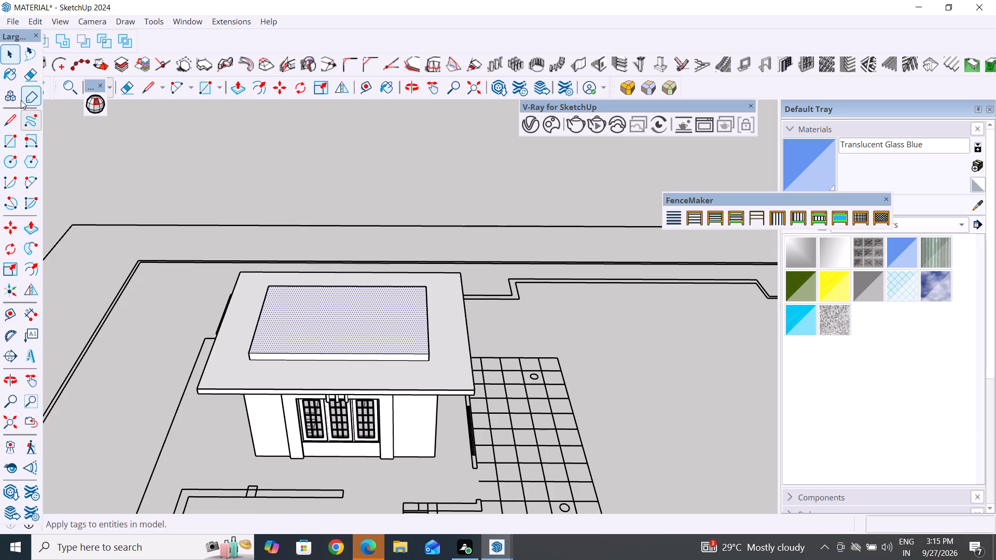
click(257, 89)
click(391, 331)
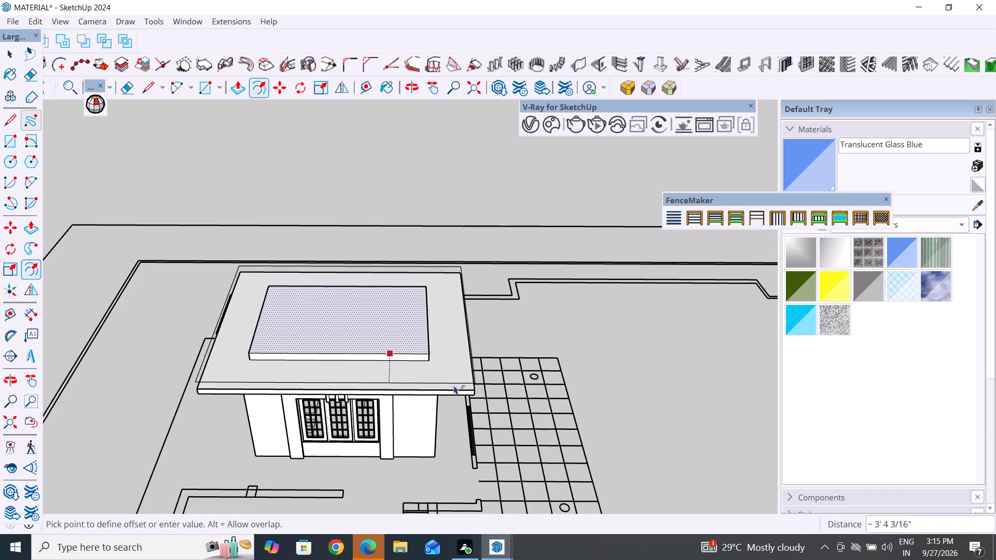
click(469, 391)
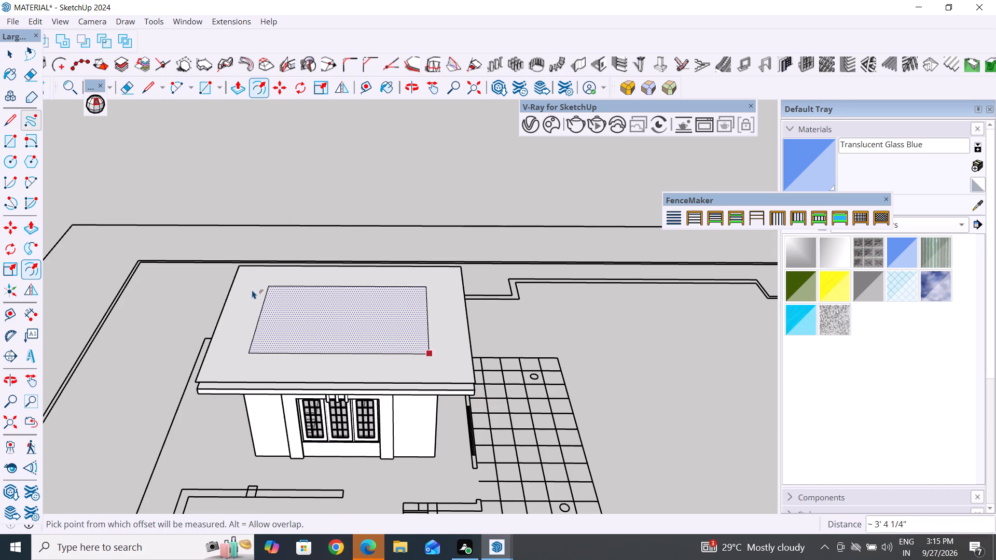
click(13, 58)
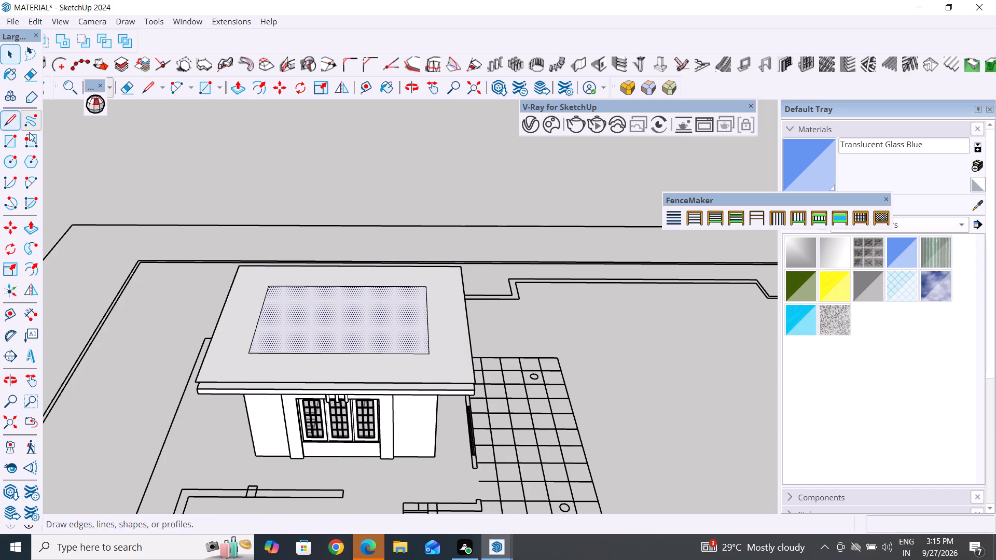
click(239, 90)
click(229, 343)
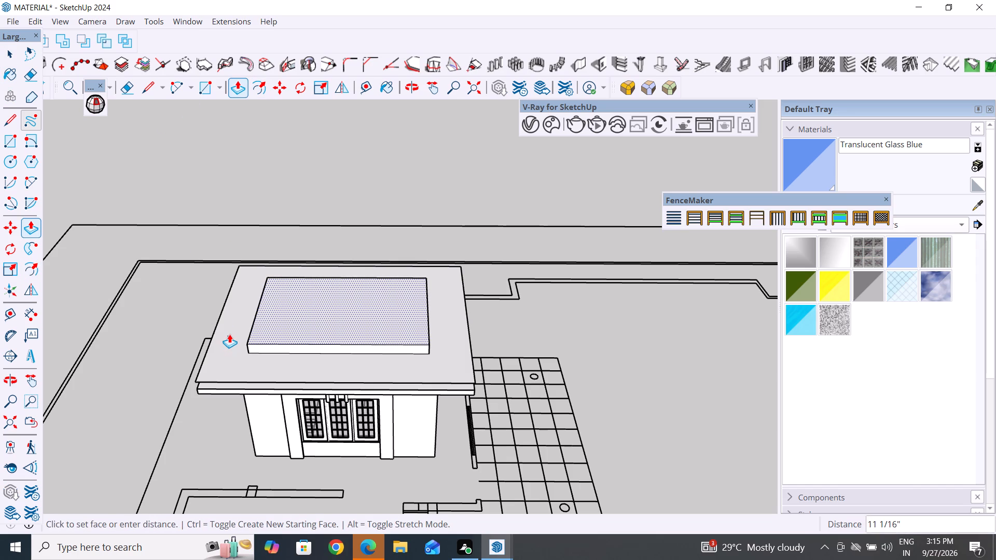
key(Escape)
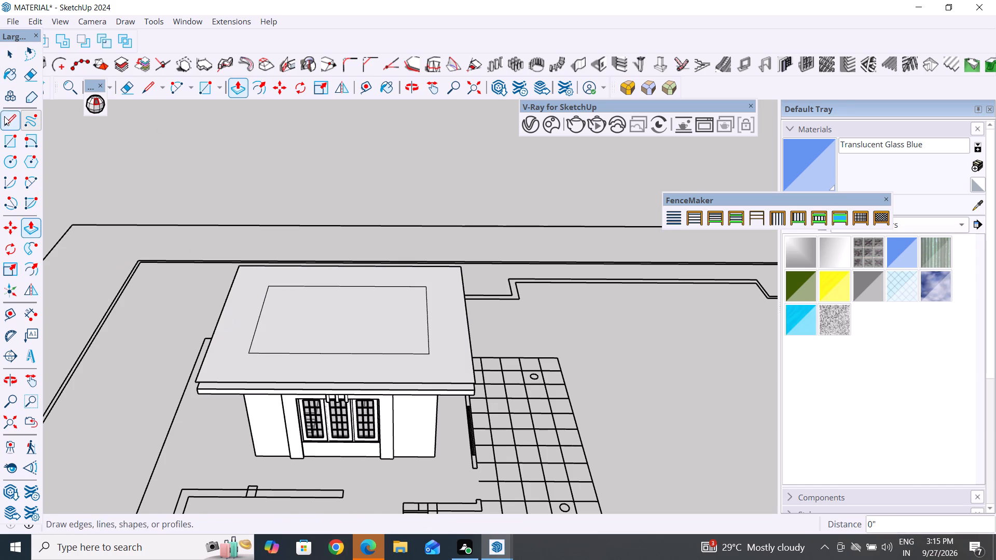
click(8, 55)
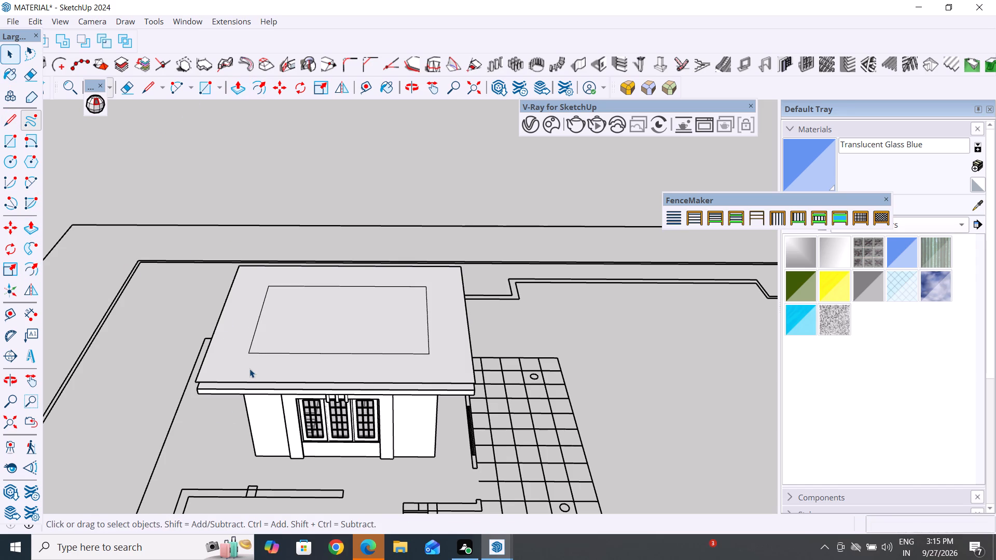
Push/Pull the outer ring around the block's top up 6" to thicken the upper slab.
triple_click(250, 369)
click(242, 84)
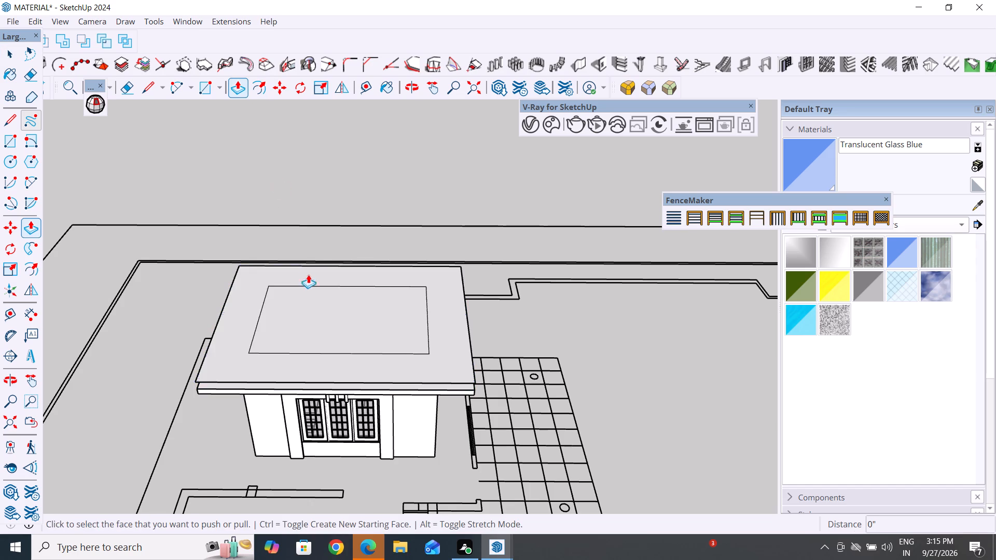
click(284, 361)
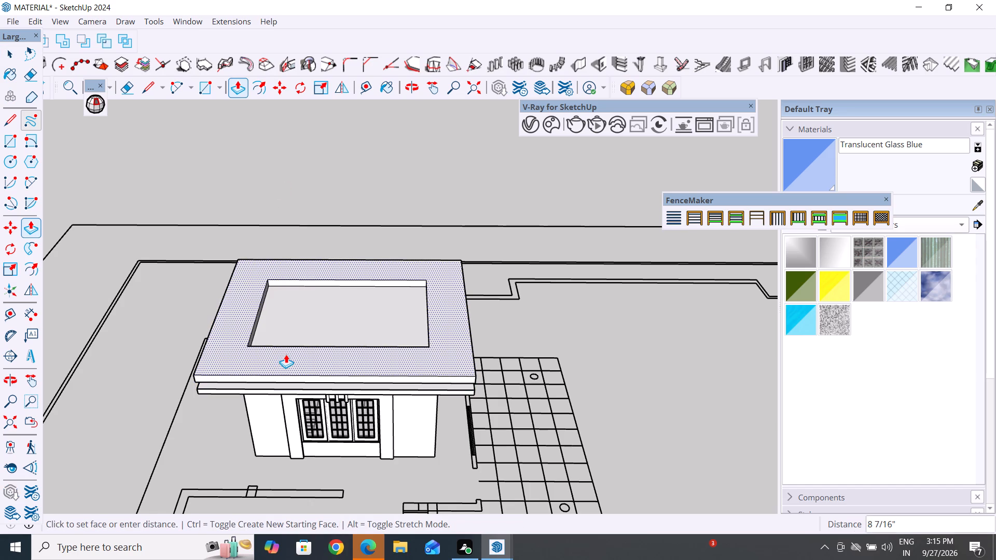
middle_drag(286, 354, 340, 172)
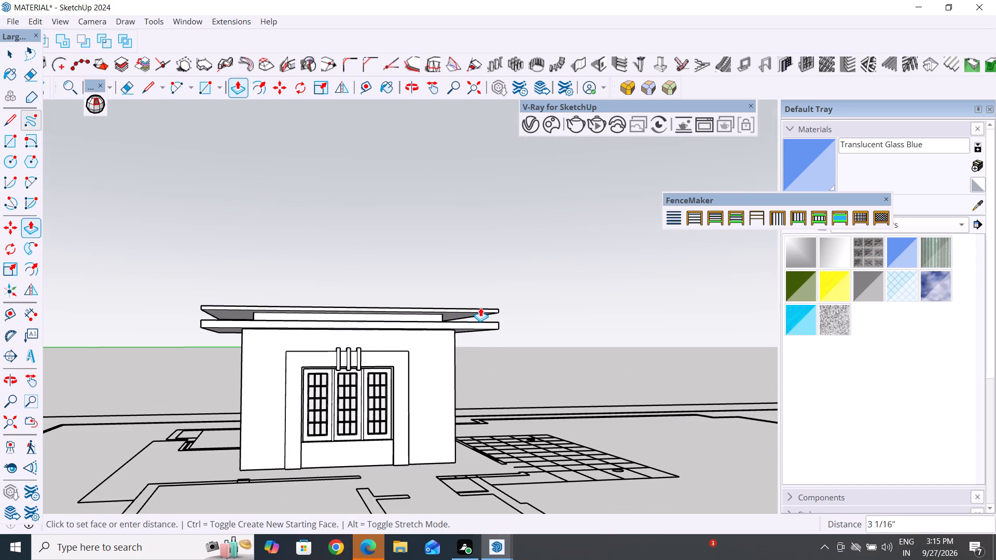
text(6")
key(Return)
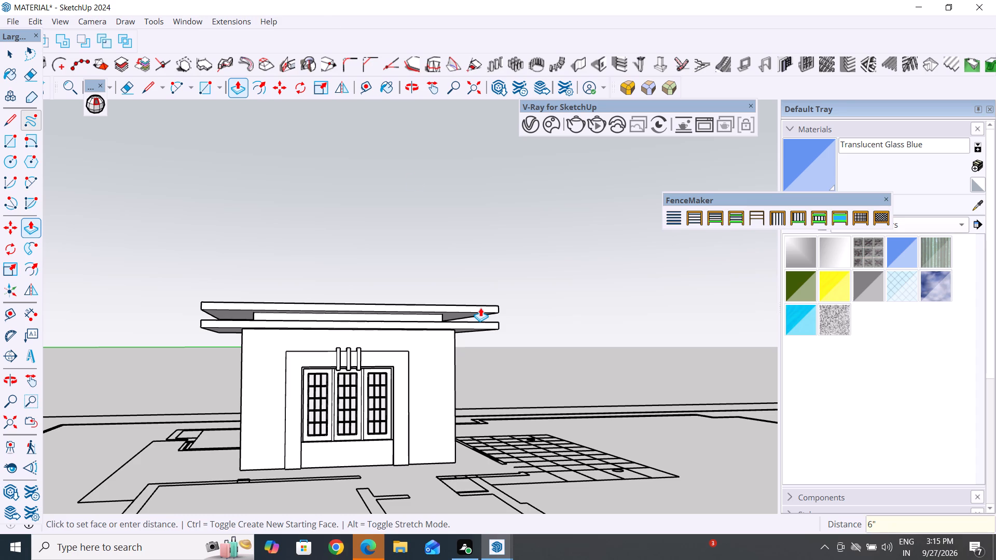
click(10, 58)
Raise the recessed centre face by the same 6" so it sits flush with the upper slab's ring.
middle_drag(466, 247, 396, 482)
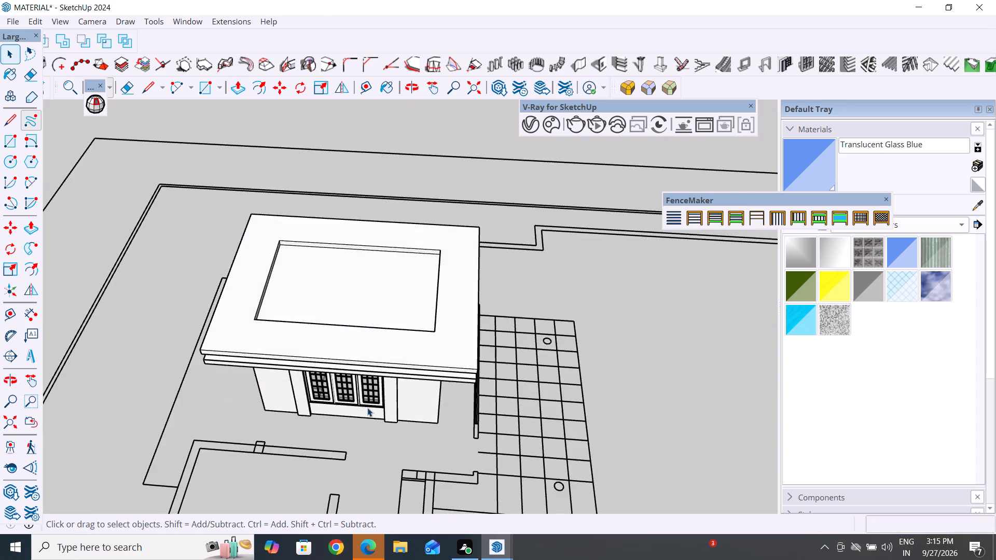
scroll(361, 295, up, 4)
click(241, 84)
double_click(365, 315)
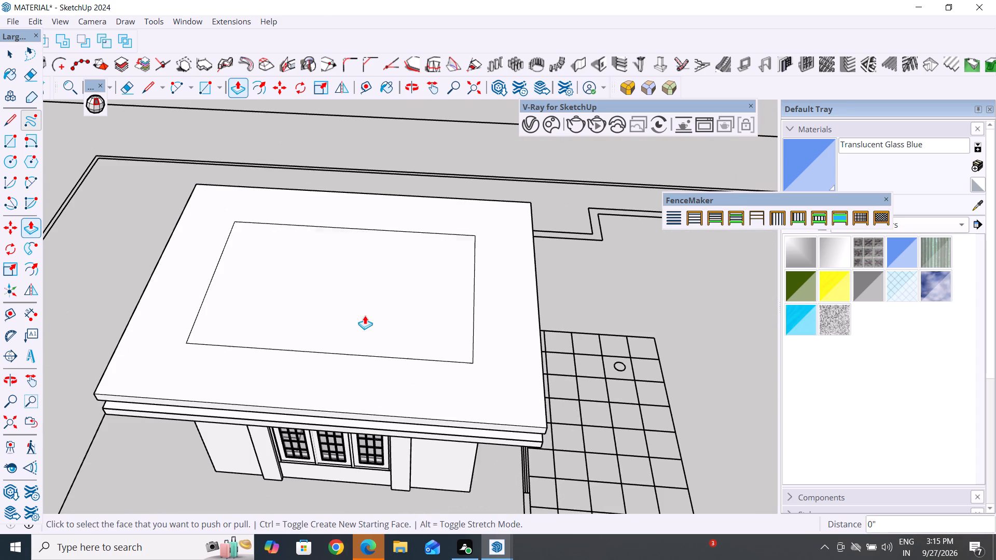
click(12, 54)
click(347, 119)
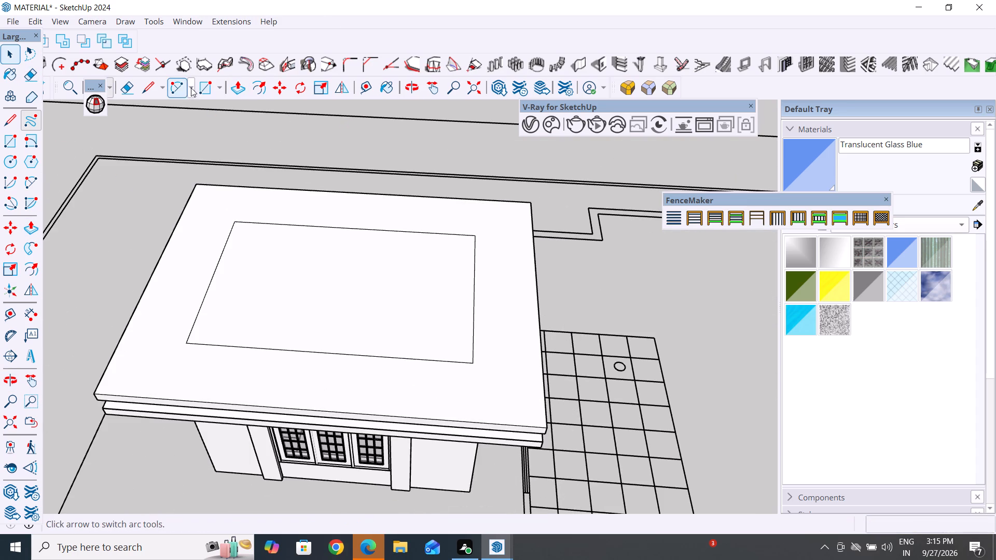
Erase the four inner rectangle edges on the upper slab's top to leave one continuous face.
click(127, 87)
drag(248, 259, 208, 254)
drag(281, 215, 281, 274)
drag(500, 337, 378, 389)
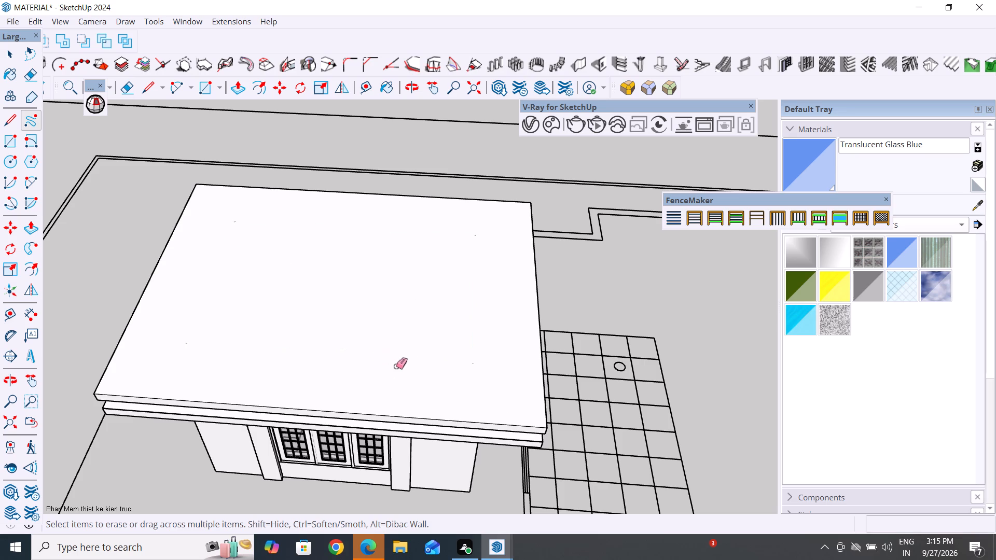
Hide the floor plan linework lying around the base of the new staircase room.
scroll(446, 296, down, 6)
middle_drag(558, 297, 507, 143)
middle_drag(489, 353, 620, 275)
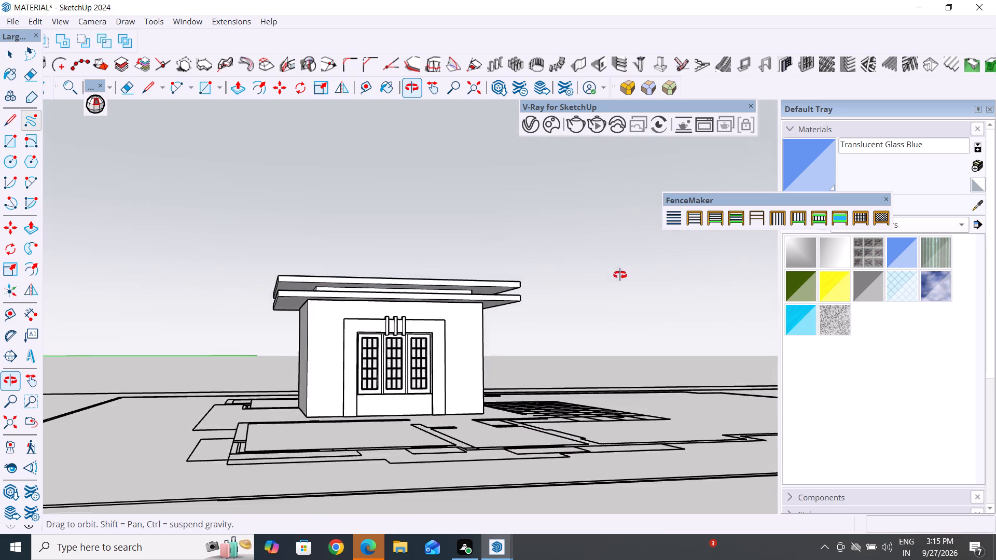
middle_drag(620, 275, 611, 287)
click(8, 66)
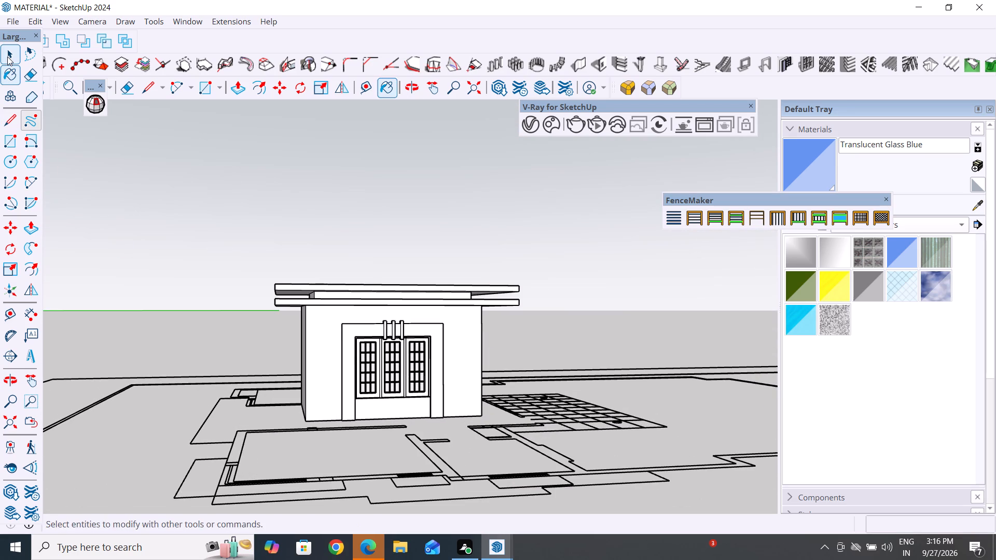
click(7, 57)
triple_click(464, 360)
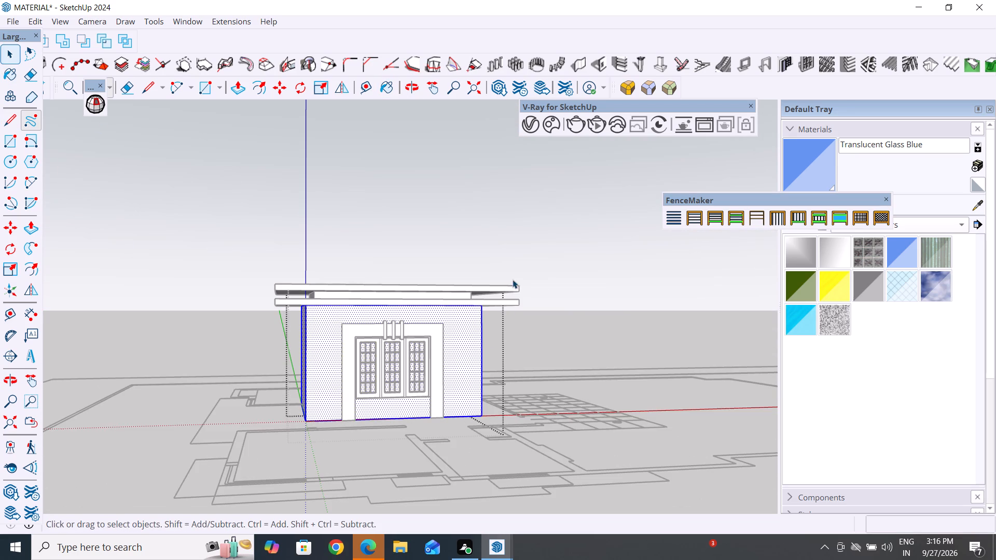
click(513, 270)
click(537, 447)
drag(574, 454, 492, 525)
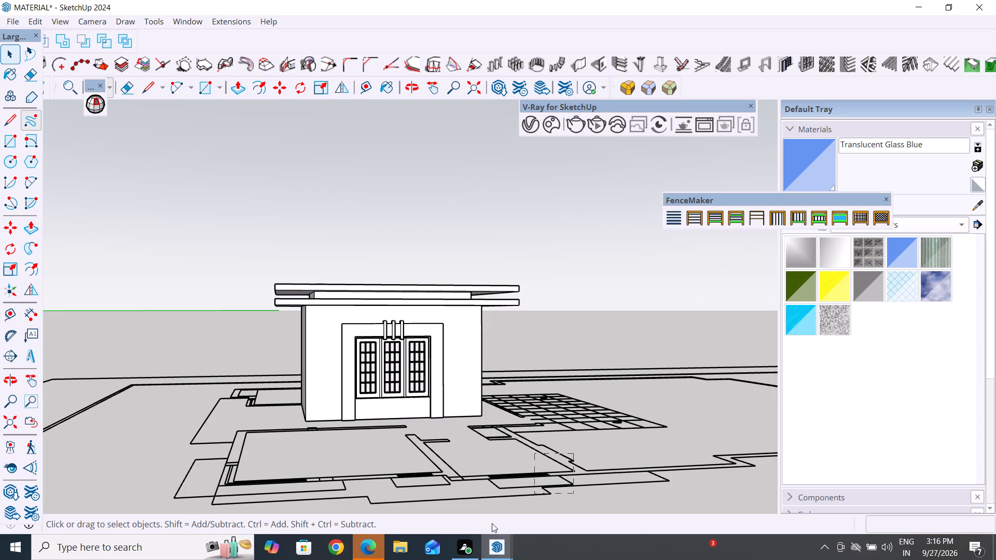
right_click(520, 472)
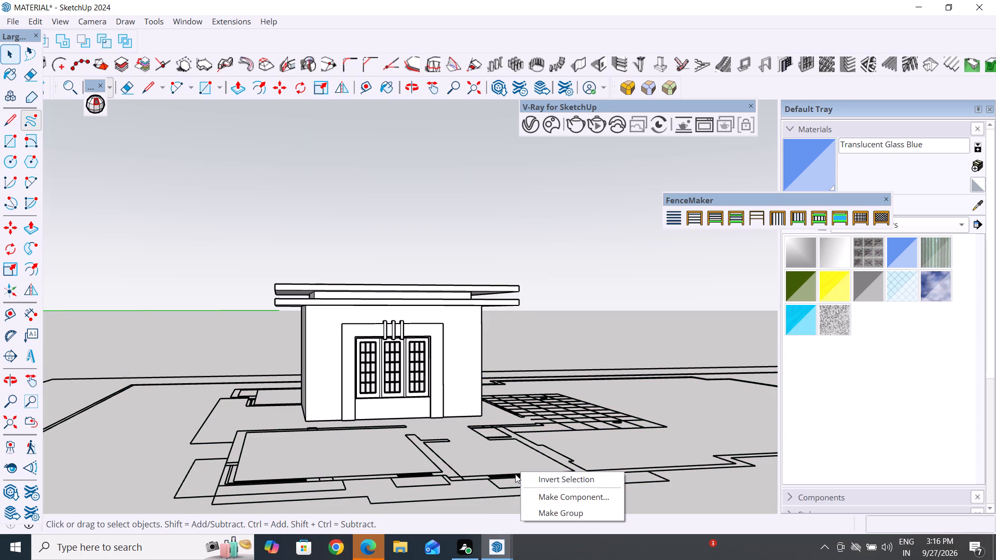
click(505, 476)
right_click(505, 476)
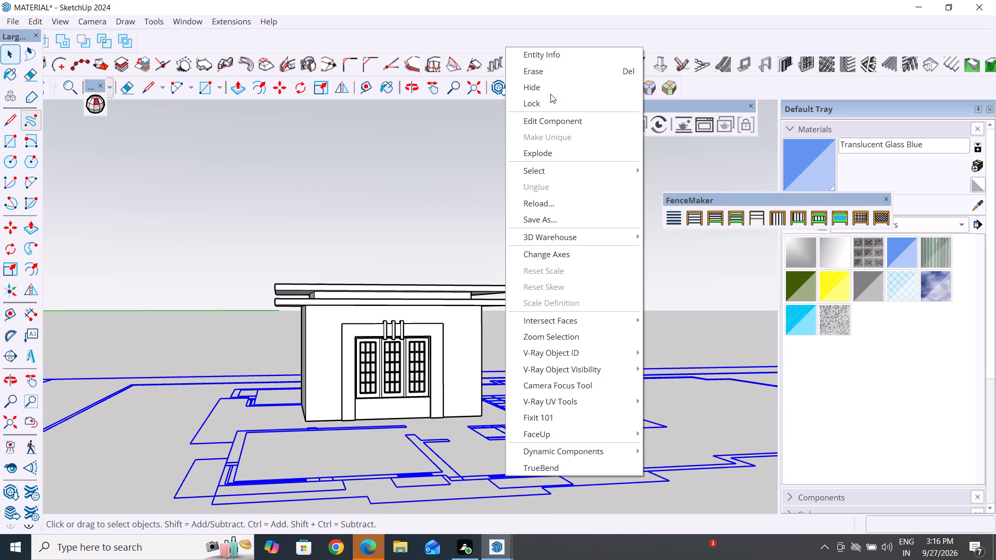
click(550, 91)
Group the whole staircase room together with its window and double roof slab.
middle_drag(527, 449, 489, 500)
drag(535, 220, 256, 455)
right_click(310, 370)
click(355, 148)
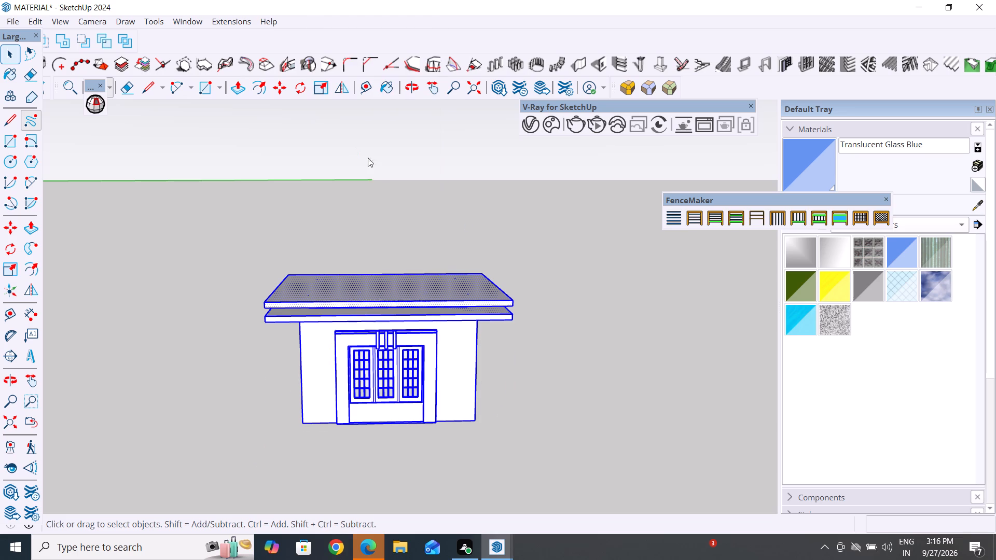
Move the grouped staircase room by its bottom front corner onto the house's top roof slab, at the old rooftop room's position.
key(m)
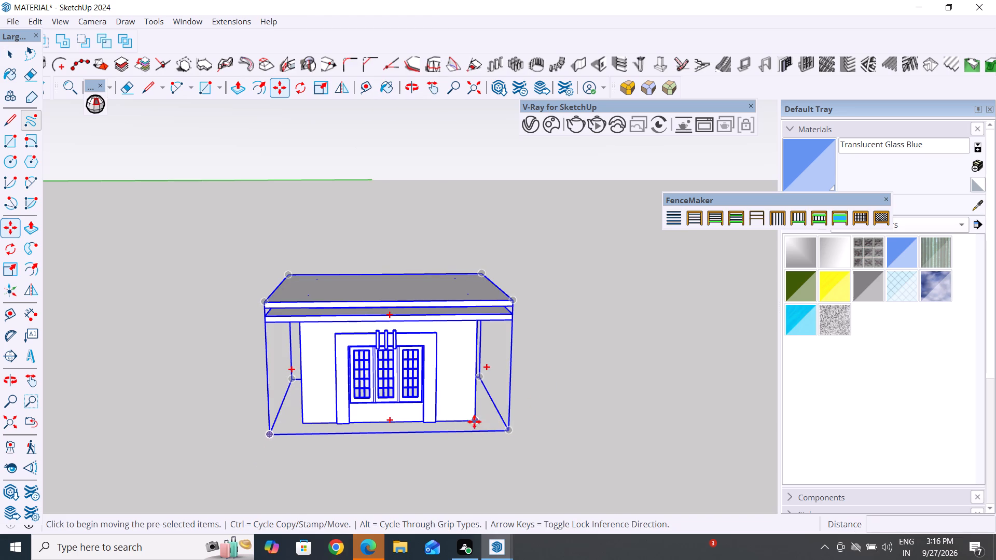
click(474, 421)
scroll(613, 368, down, 20)
scroll(289, 333, up, 3)
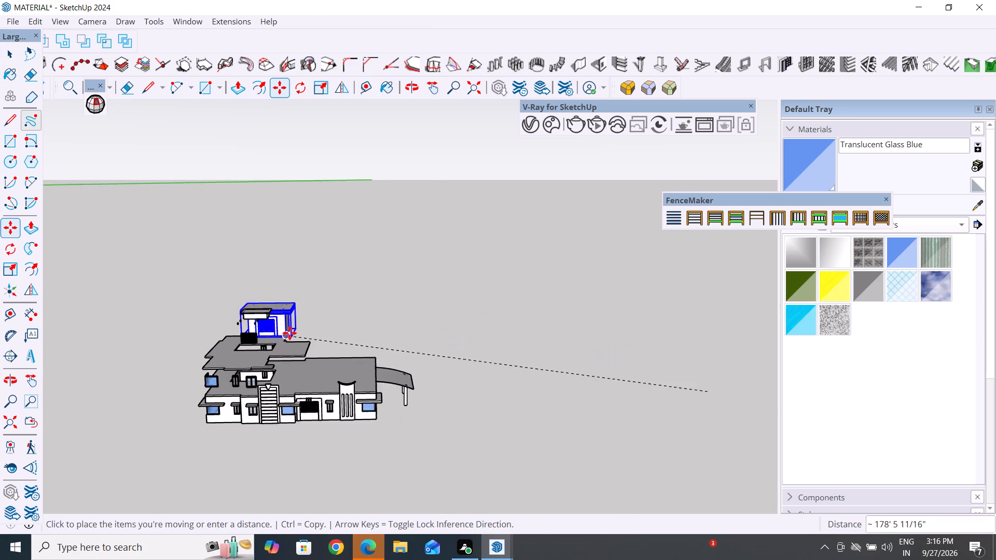
scroll(289, 333, up, 2)
scroll(235, 351, up, 1)
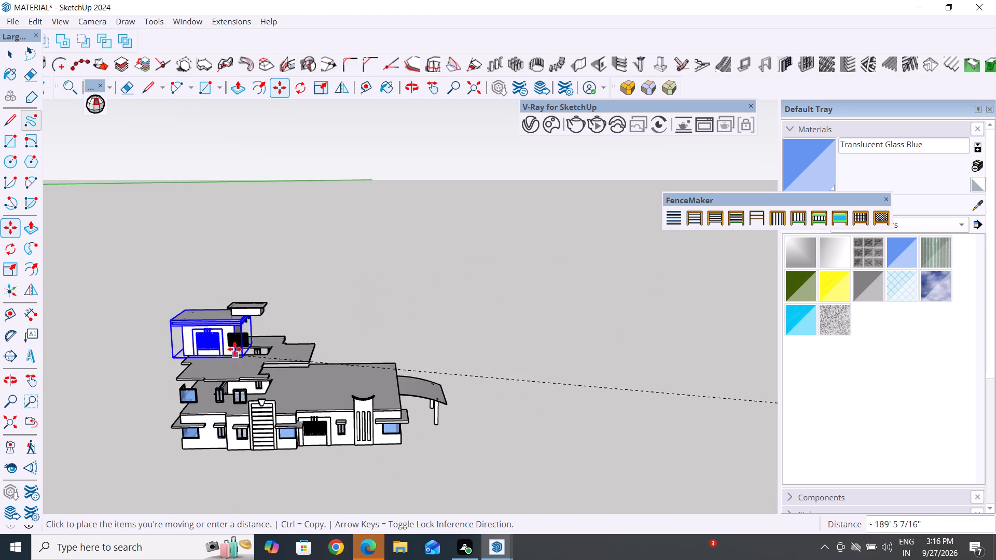
scroll(234, 349, up, 9)
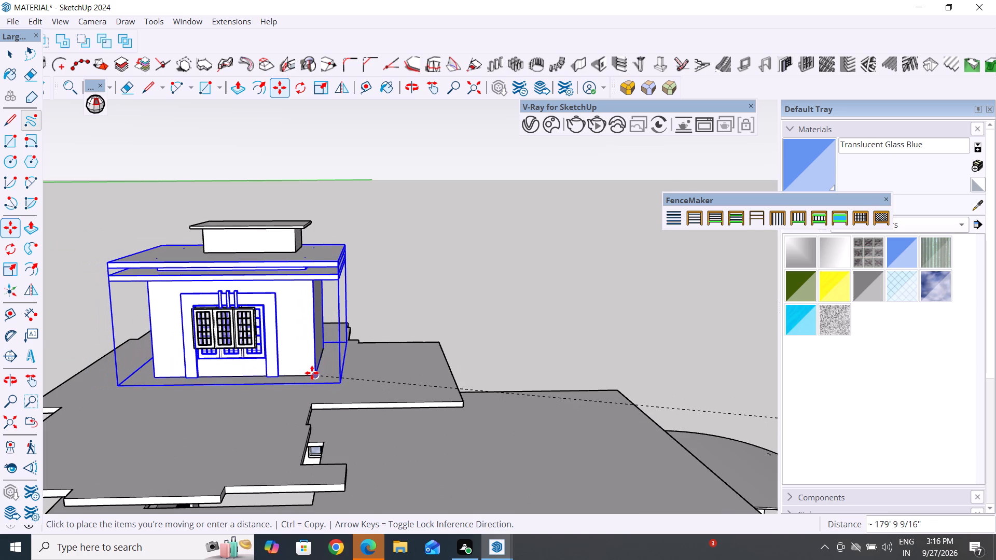
click(312, 373)
Group the small block above the staircase room's roof together with its thin cap slab.
scroll(541, 361, down, 4)
middle_drag(578, 319, 540, 309)
click(10, 59)
scroll(423, 330, up, 5)
click(505, 259)
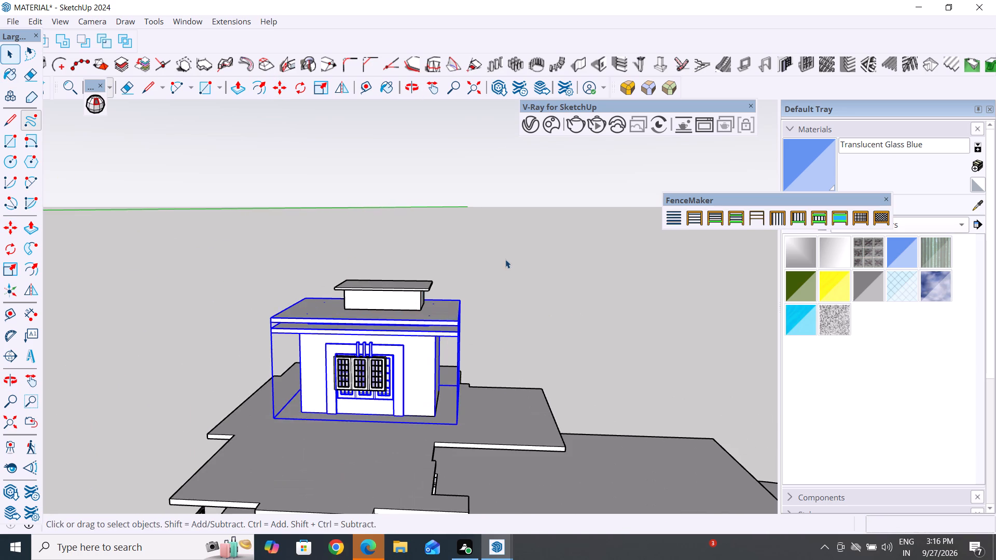
click(393, 304)
scroll(393, 298, up, 8)
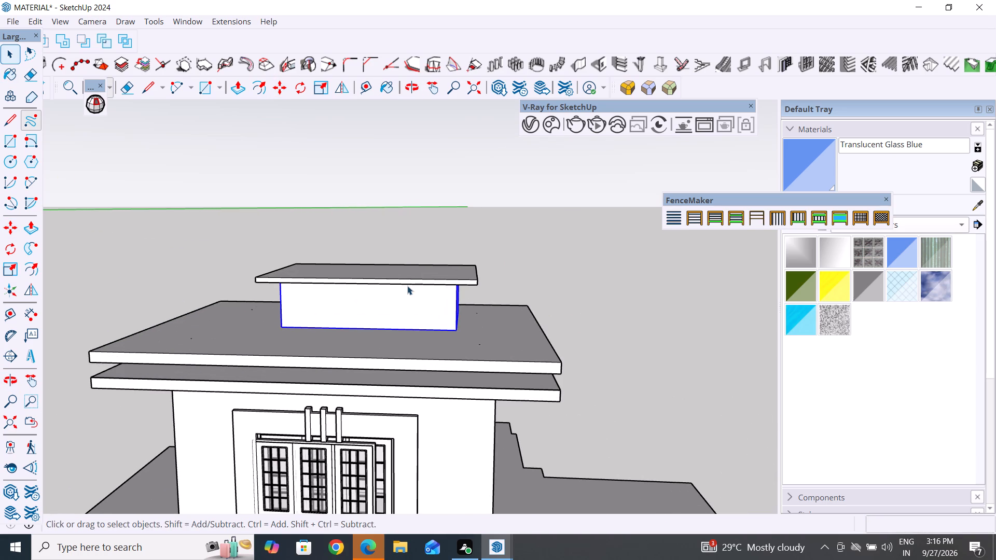
shift+click(414, 277)
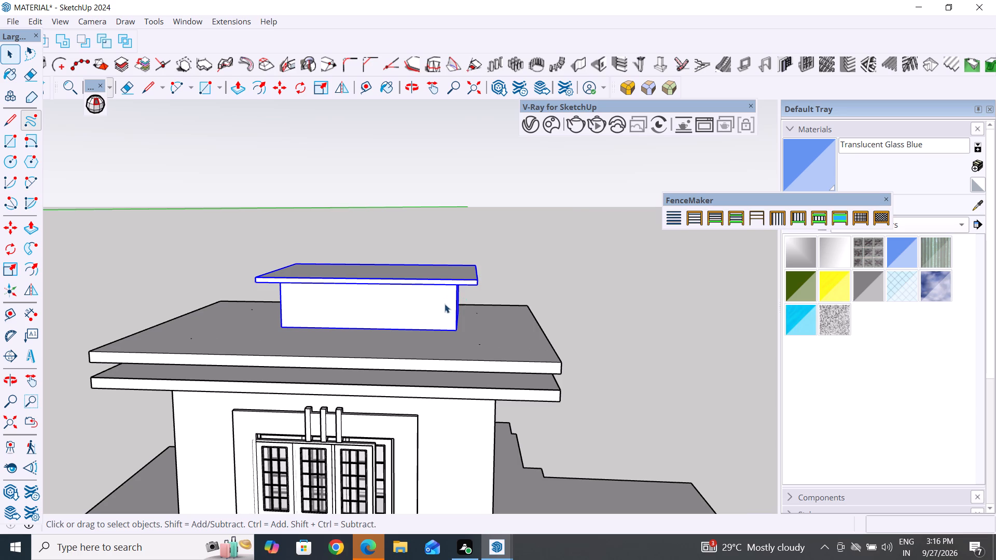
right_click(445, 304)
click(497, 135)
Move the grouped small block about 3' 1 3/4" across the staircase room's roof slab, toward the slab's front corner.
key(m)
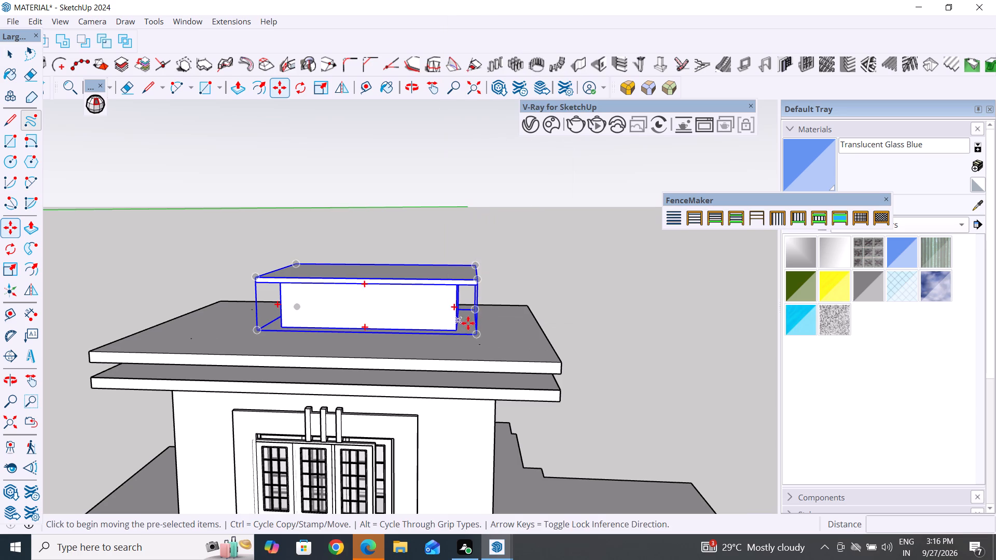
middle_drag(432, 345, 521, 342)
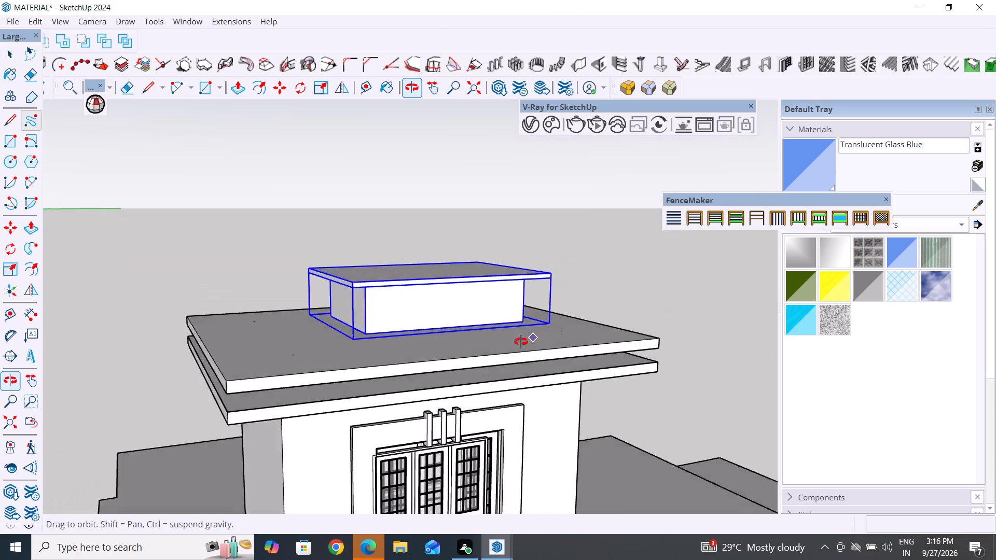
middle_drag(521, 342, 548, 394)
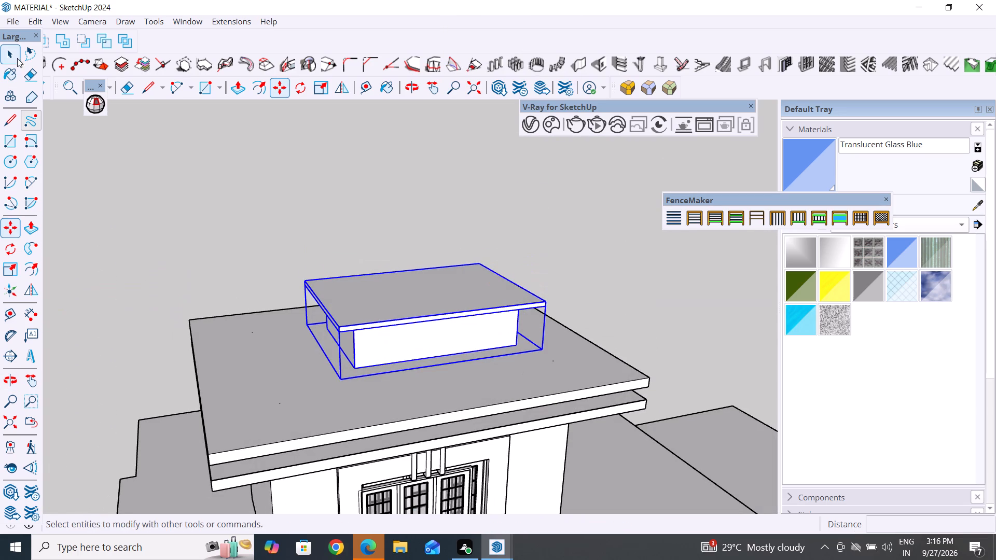
click(20, 54)
click(253, 205)
click(381, 347)
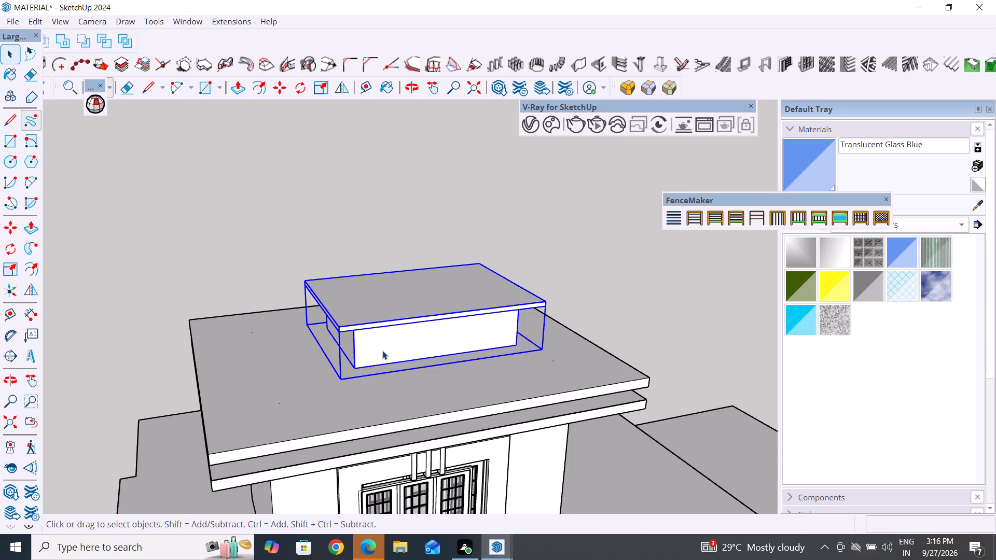
key(m)
click(357, 376)
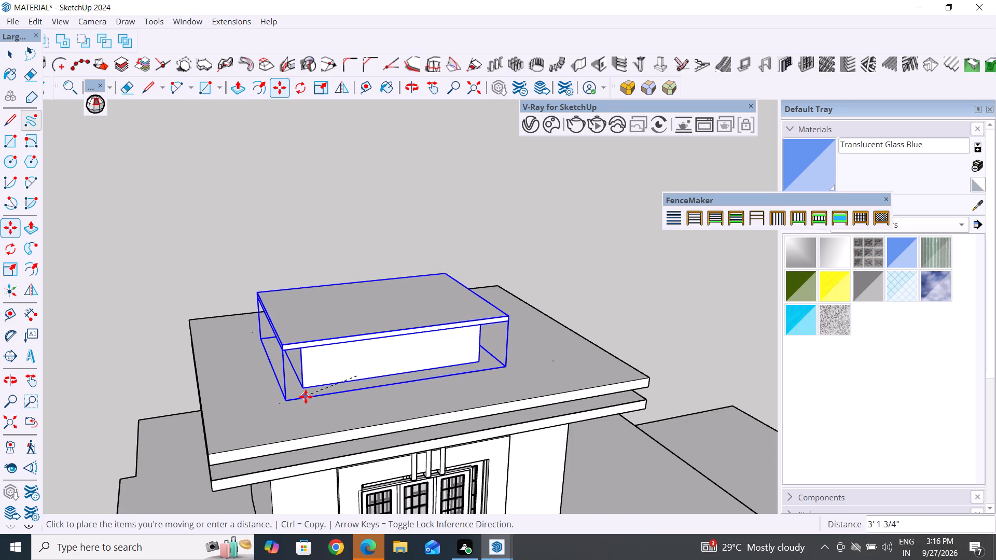
click(306, 396)
Unhide all hidden objects so the floor plan linework is shown with the house again.
middle_drag(429, 282, 260, 170)
scroll(308, 194, down, 11)
middle_drag(308, 258, 386, 313)
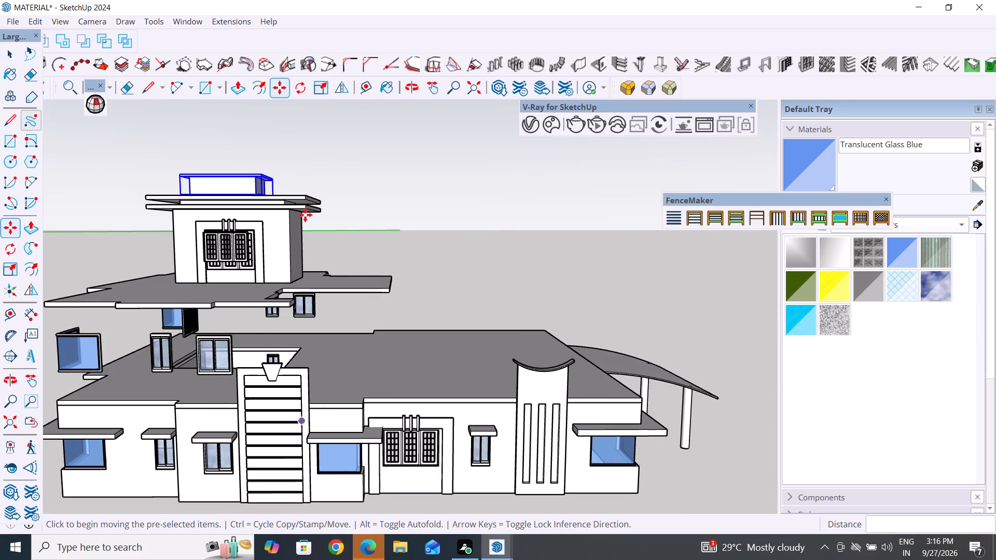
click(39, 18)
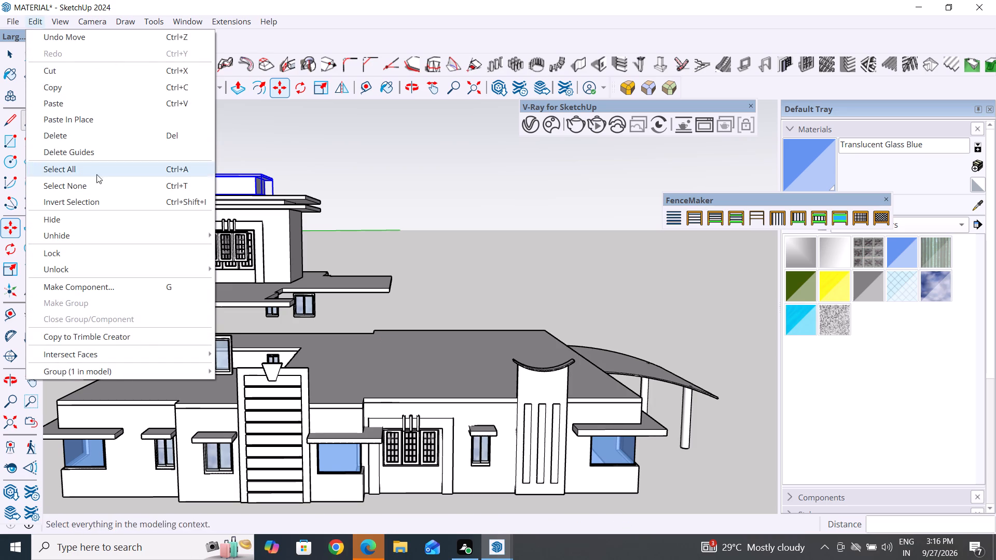
click(98, 231)
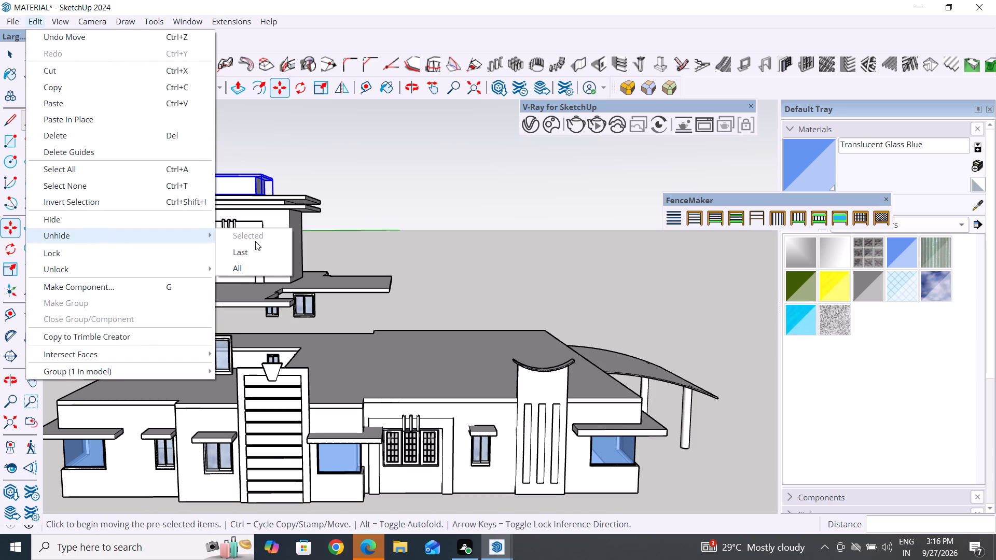
click(253, 267)
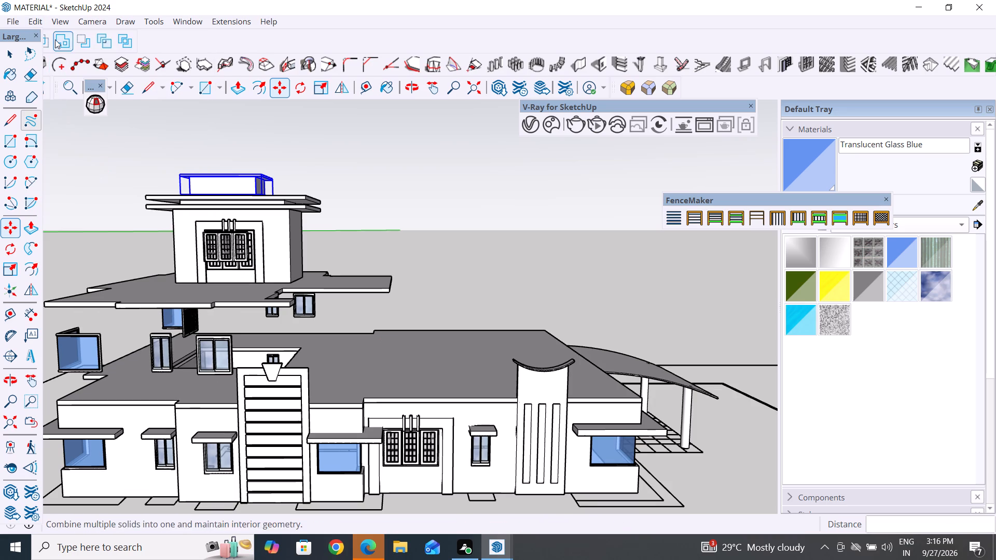
click(58, 22)
click(32, 24)
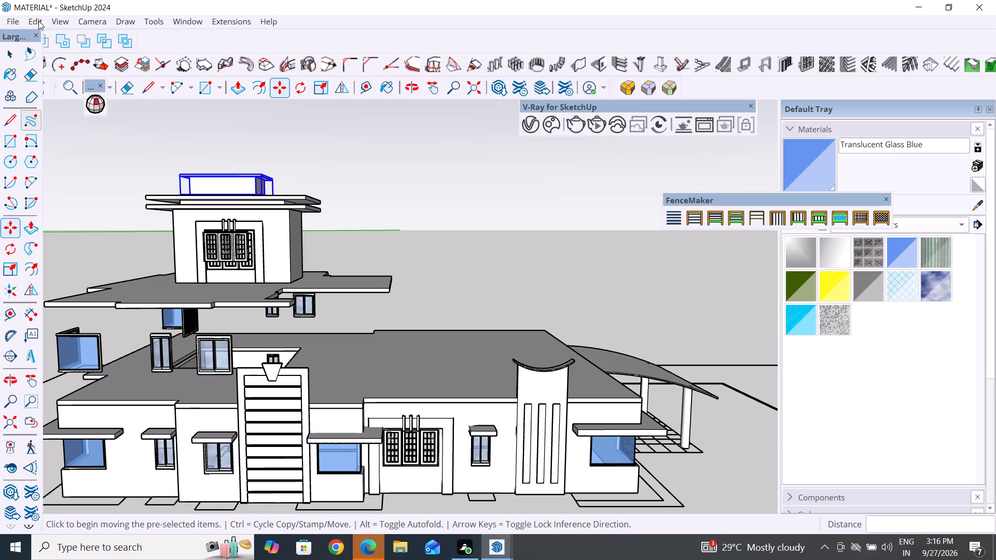
click(38, 21)
click(74, 237)
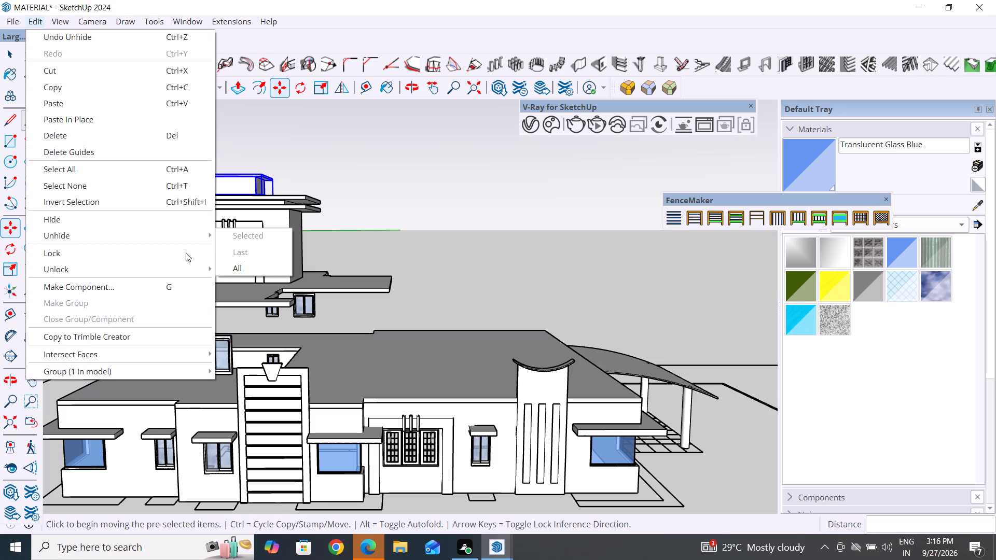
click(240, 271)
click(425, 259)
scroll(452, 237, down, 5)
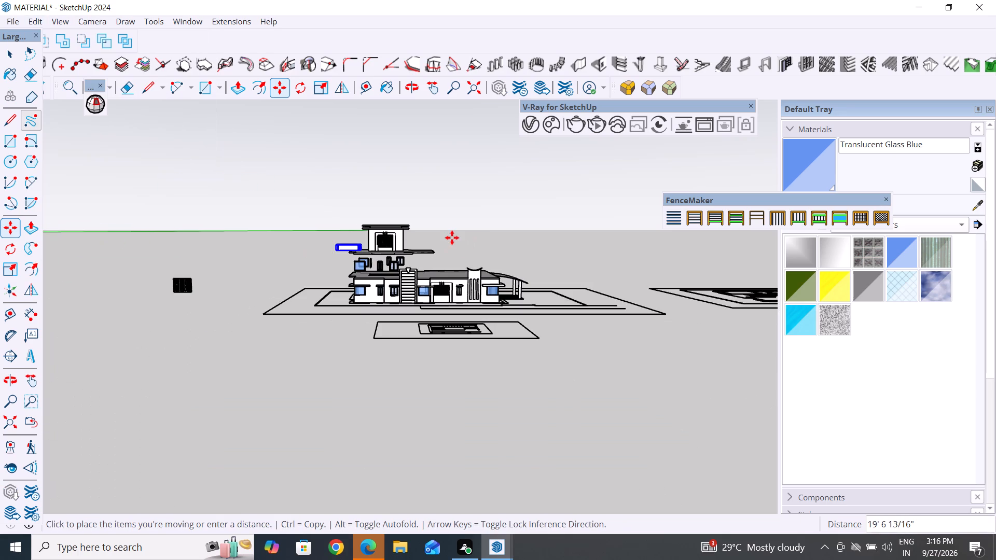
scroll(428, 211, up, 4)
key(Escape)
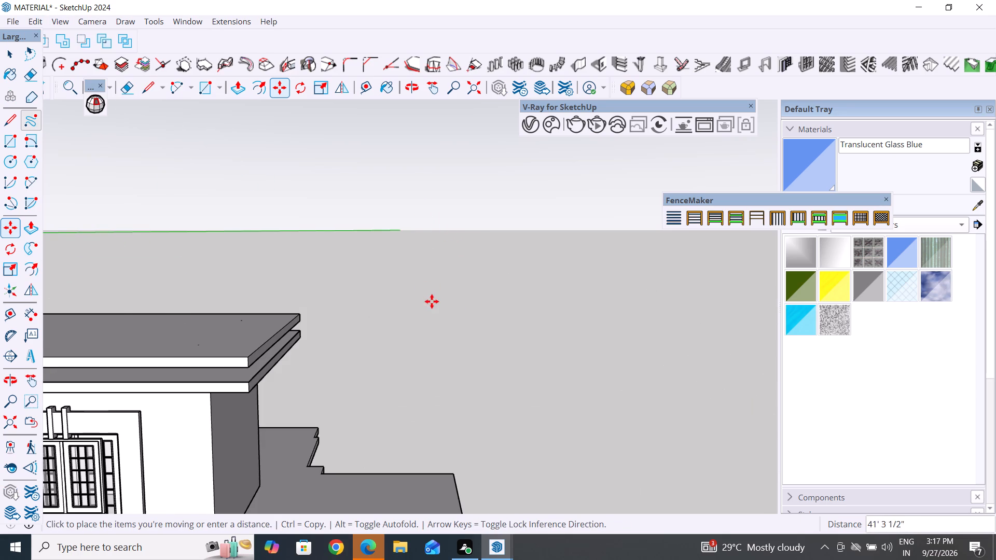
Examine the house from several sides to check the staircase room and small block on its roof.
scroll(528, 335, down, 12)
scroll(608, 428, up, 9)
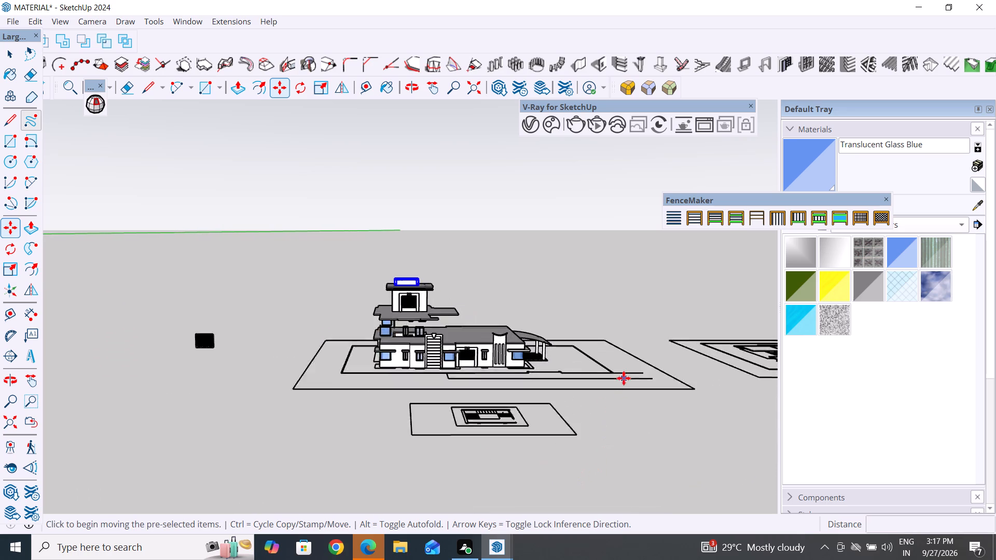
middle_drag(620, 359, 331, 425)
key(Escape)
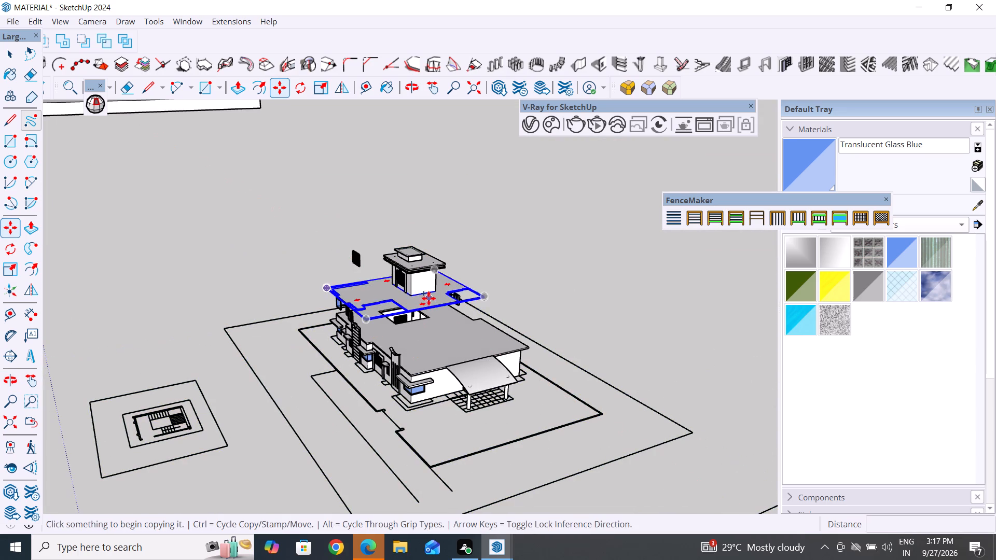
key(Escape)
middle_drag(406, 402, 714, 368)
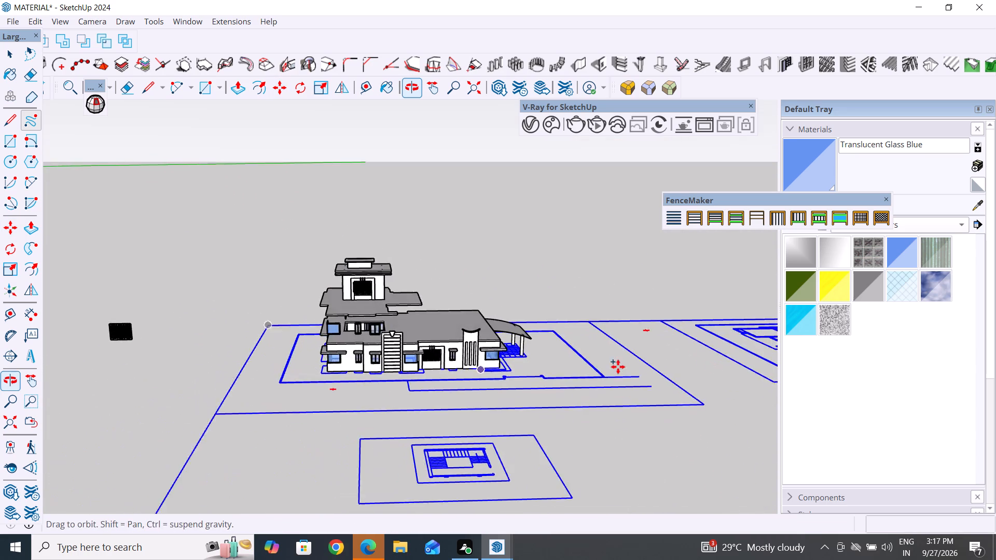
scroll(359, 338, up, 10)
middle_drag(366, 358, 717, 358)
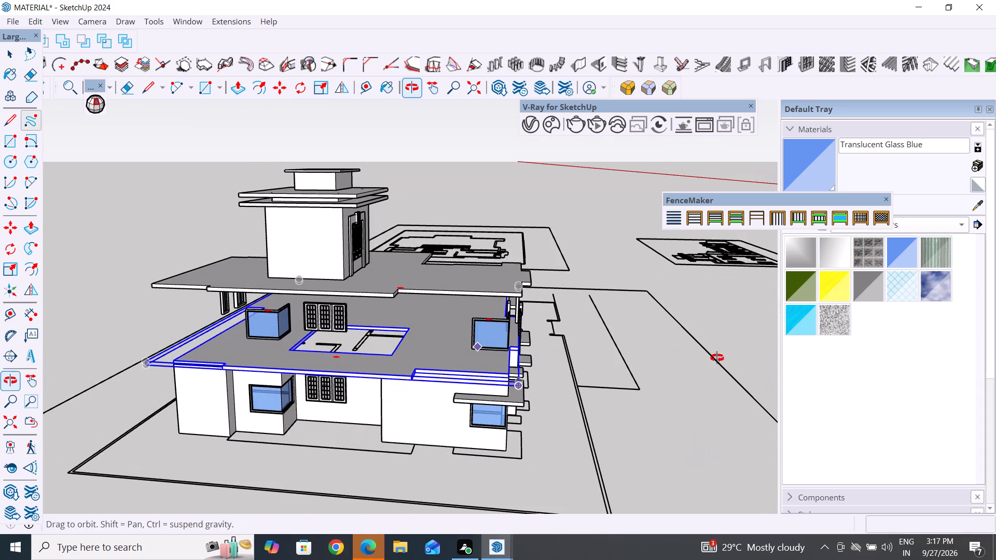
middle_drag(717, 358, 98, 306)
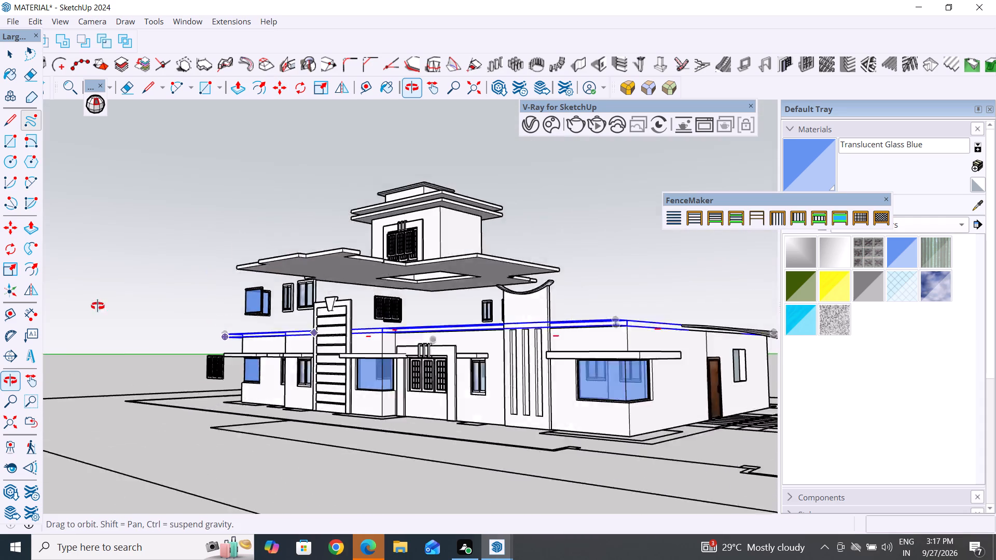
middle_drag(98, 306, 80, 319)
middle_drag(329, 349, 469, 439)
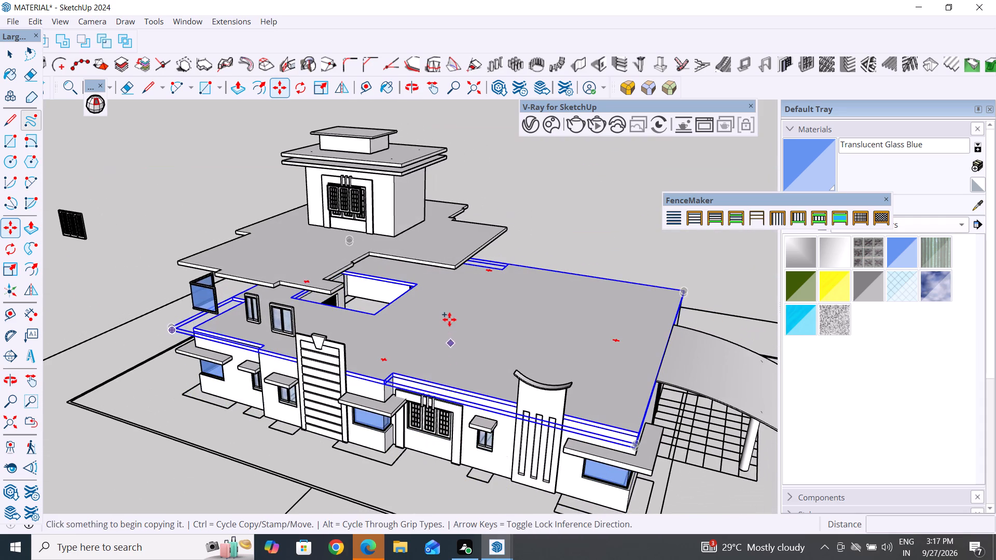
click(10, 49)
click(134, 146)
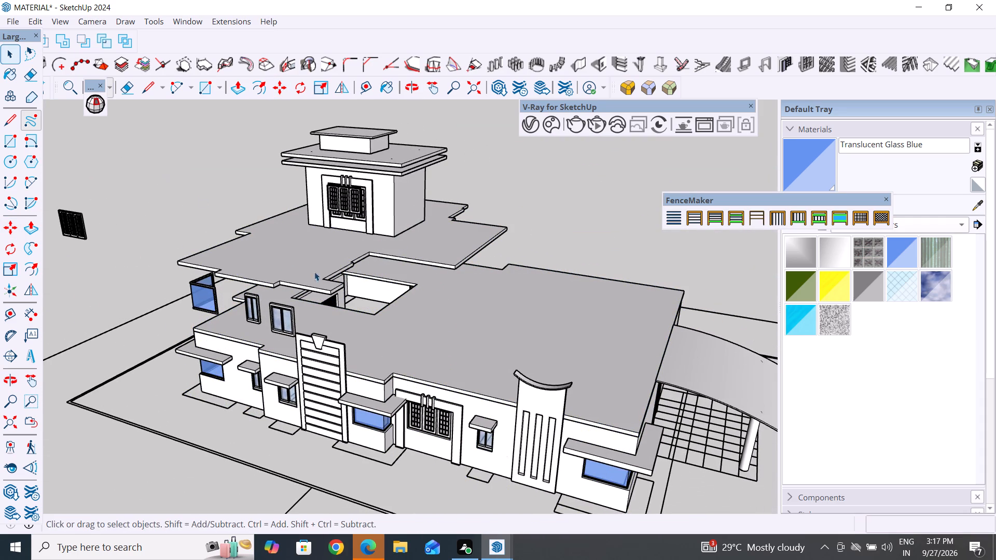
middle_drag(312, 348, 468, 248)
middle_drag(287, 290, 430, 409)
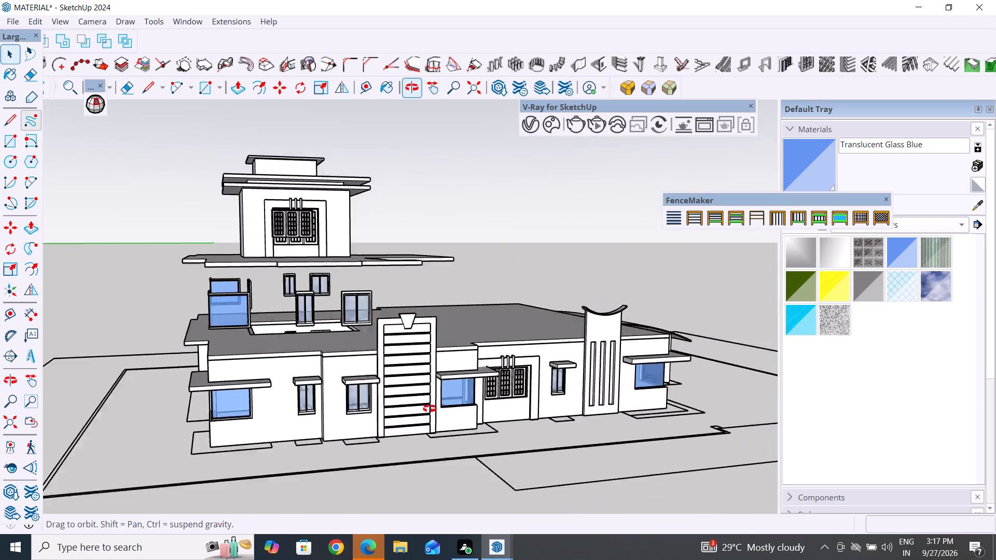
Undo the latest edits back to before the staircase room was placed on the house's roof.
middle_drag(430, 409, 545, 444)
scroll(247, 291, up, 12)
middle_drag(322, 309, 362, 319)
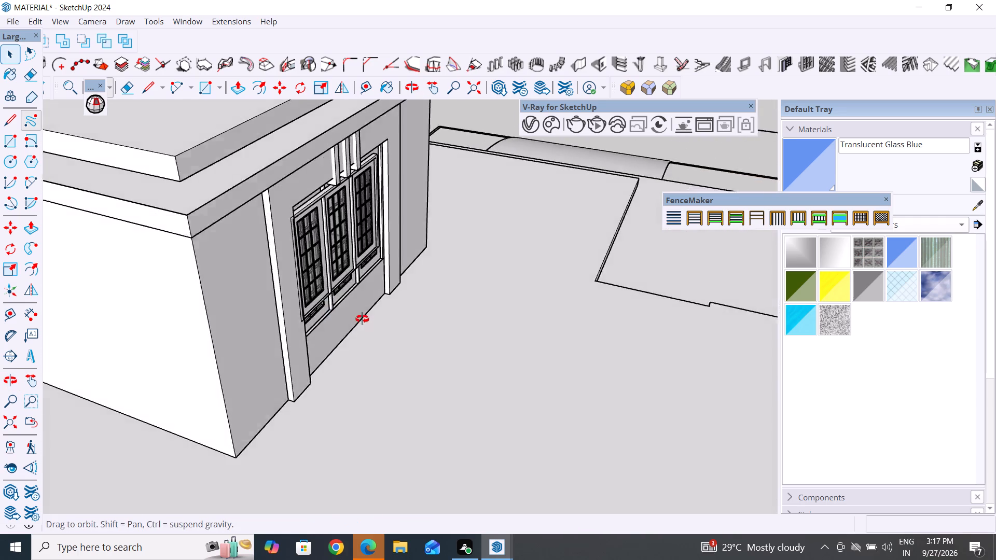
middle_drag(362, 319, 263, 281)
key(ctrl+z)
key(ctrl+z)
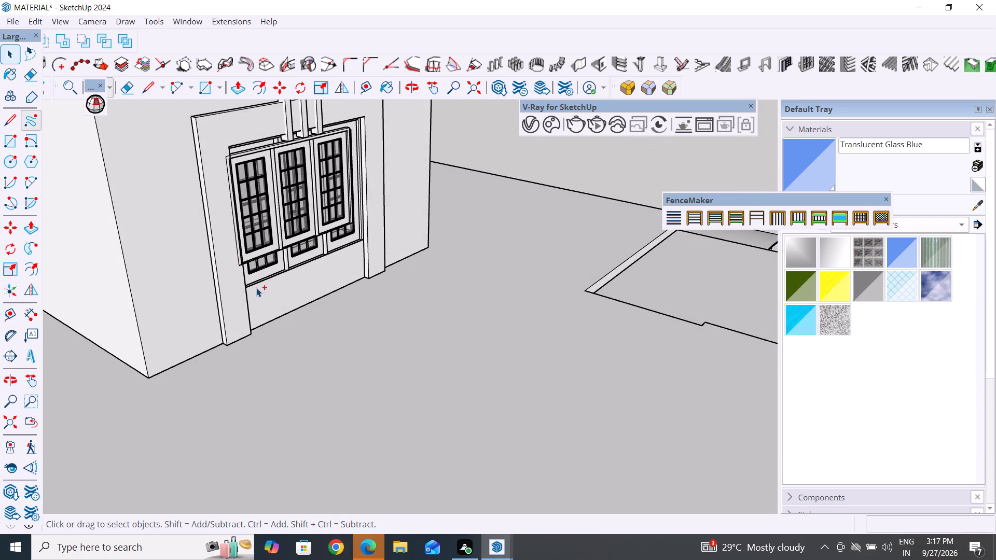
key(ctrl+z)
key(ctrl+z)
key(ctrl+z)
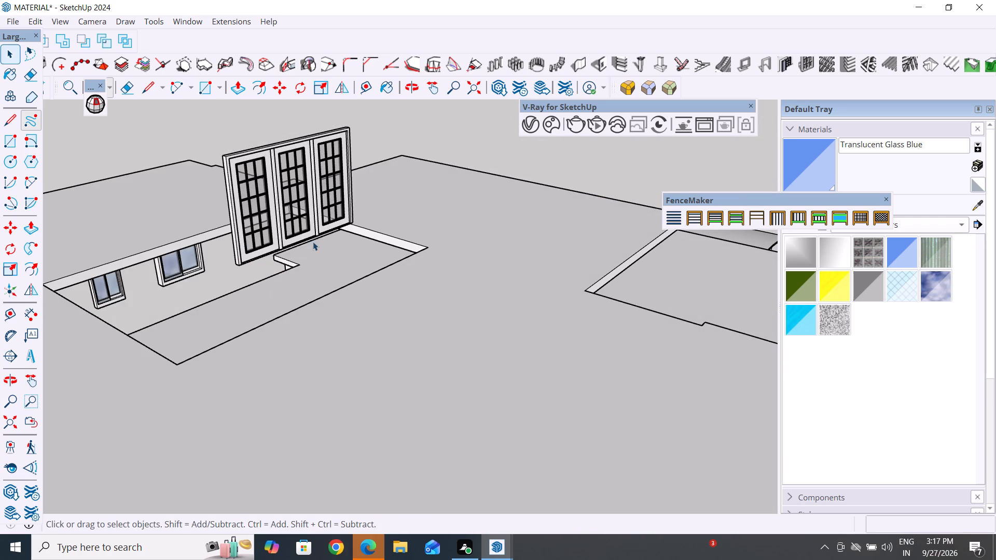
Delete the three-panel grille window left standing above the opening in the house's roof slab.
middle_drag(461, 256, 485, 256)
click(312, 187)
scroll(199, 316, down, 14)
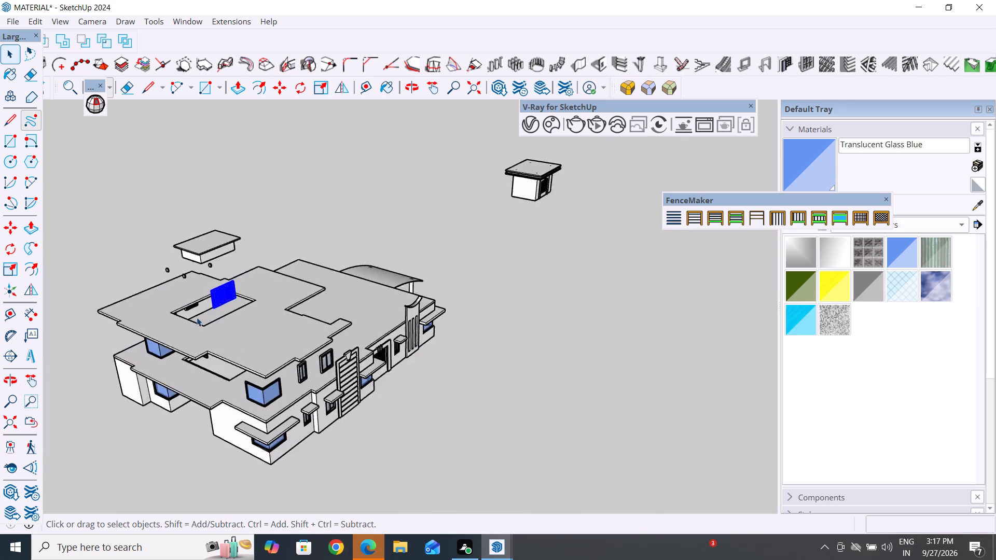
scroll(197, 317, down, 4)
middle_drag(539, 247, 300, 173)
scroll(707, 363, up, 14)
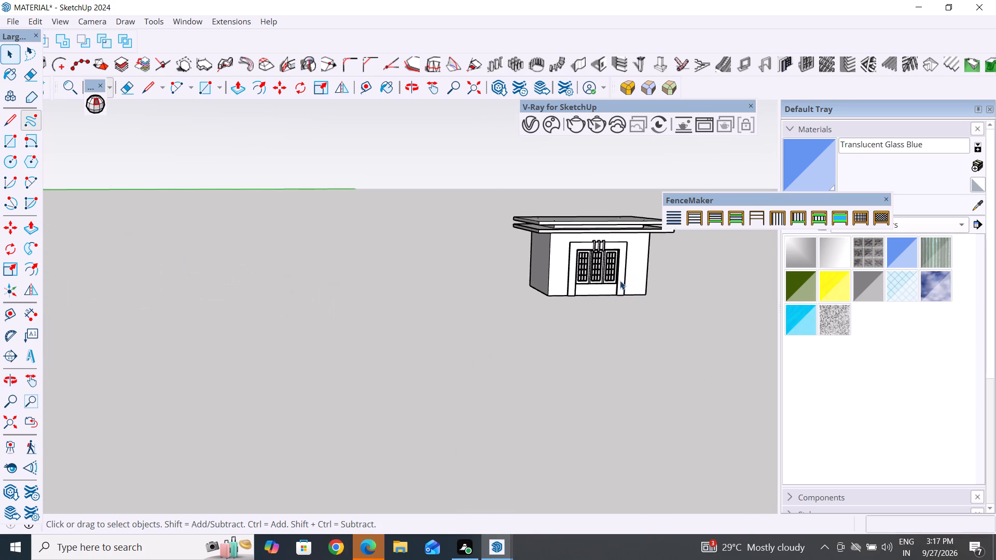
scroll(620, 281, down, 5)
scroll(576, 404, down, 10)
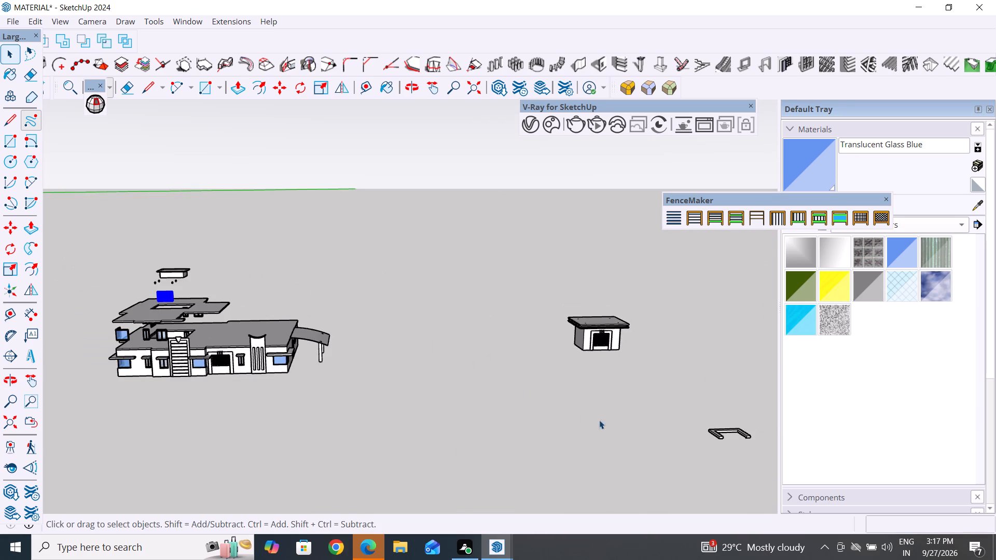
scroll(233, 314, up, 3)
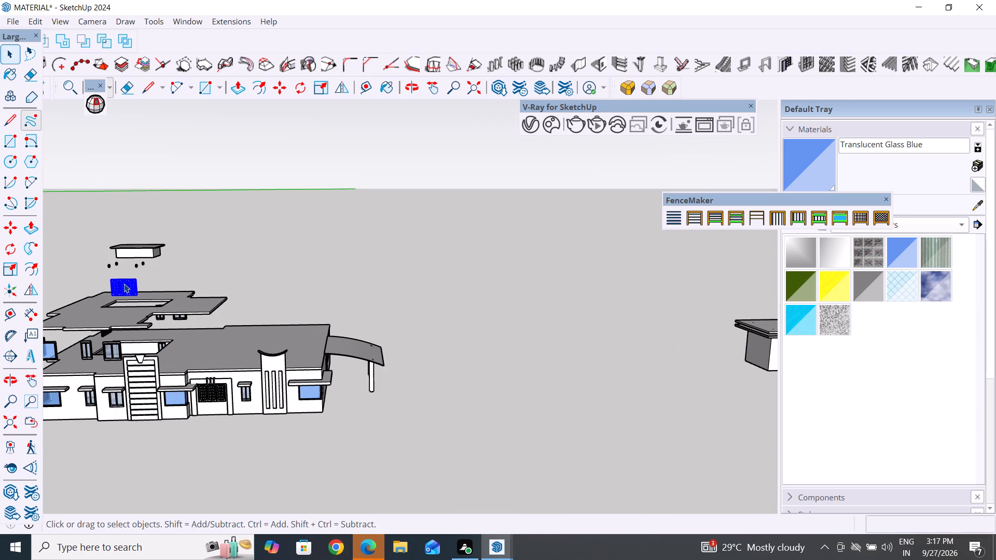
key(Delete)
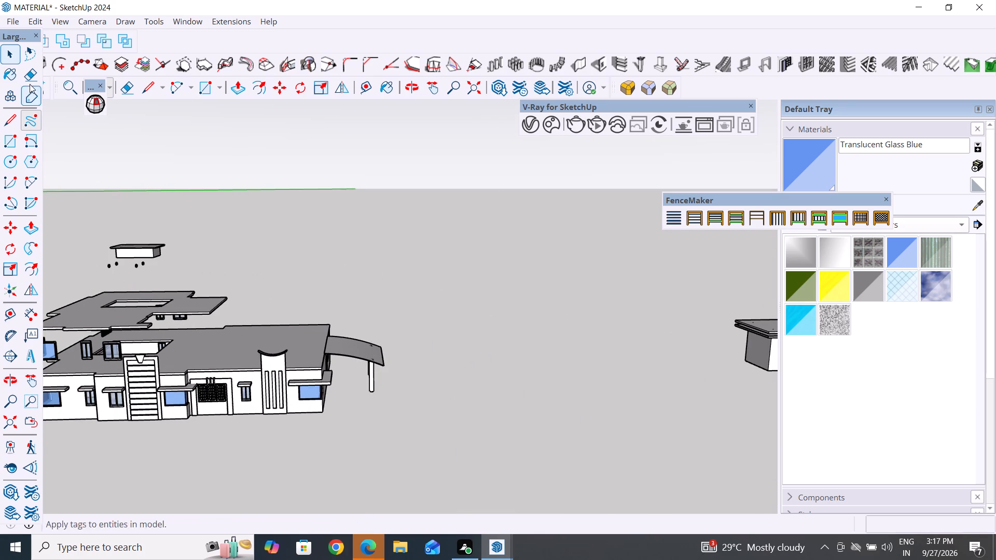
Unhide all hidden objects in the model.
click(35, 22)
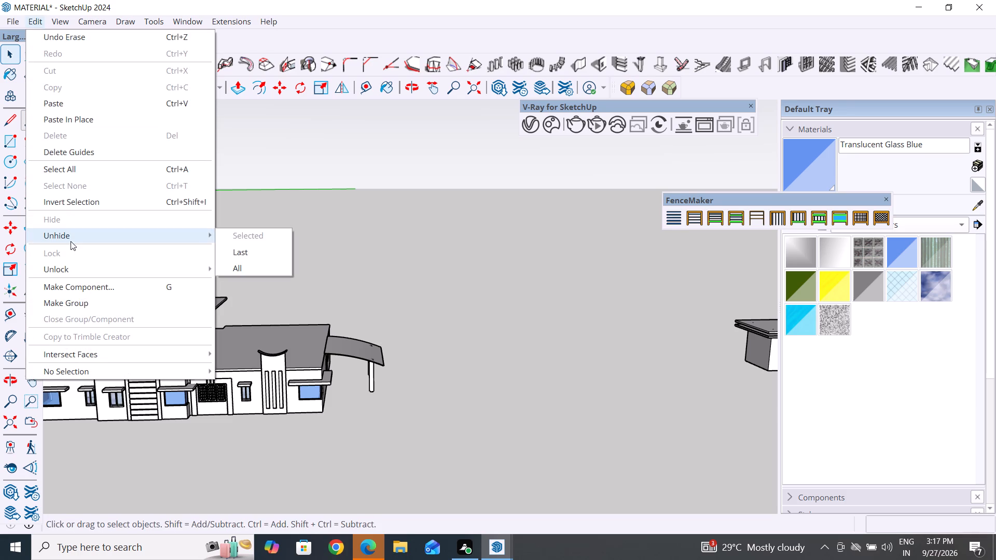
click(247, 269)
Examine the house, the detached staircase room and the surrounding plan drawings from several angles.
middle_drag(134, 360, 313, 352)
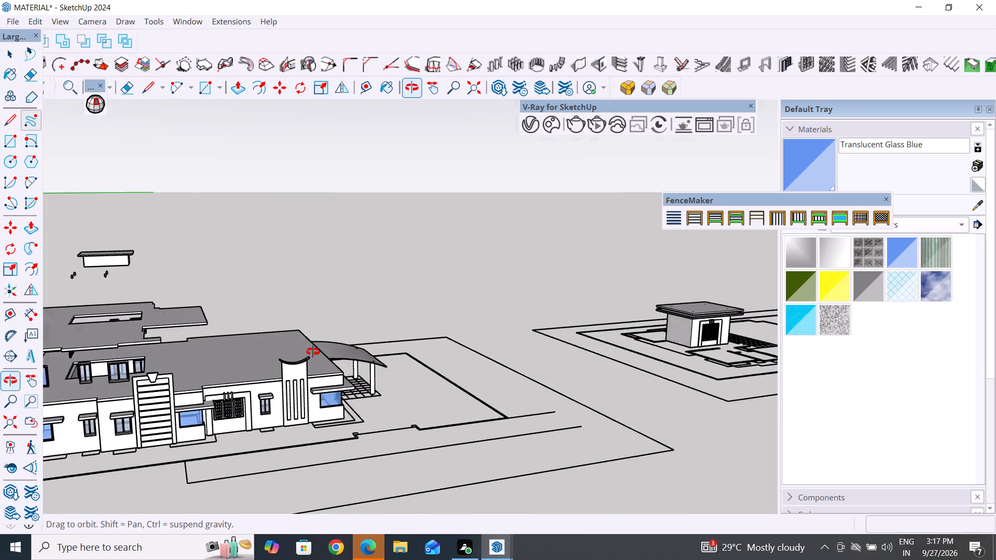
middle_drag(313, 352, 354, 391)
scroll(247, 230, down, 5)
middle_drag(308, 332, 167, 367)
scroll(613, 334, up, 1)
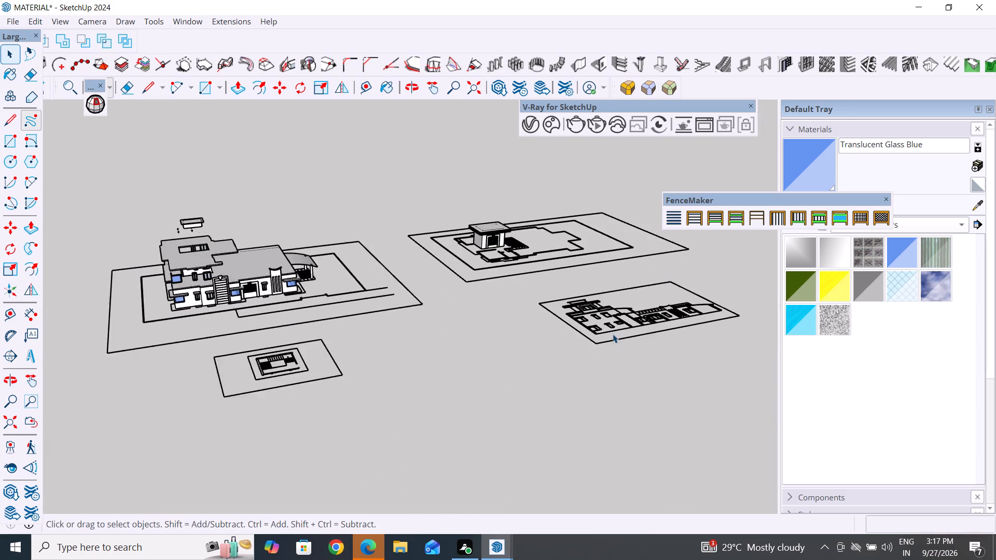
scroll(613, 334, up, 3)
middle_drag(175, 318, 209, 373)
scroll(72, 259, up, 4)
middle_drag(70, 314, 237, 230)
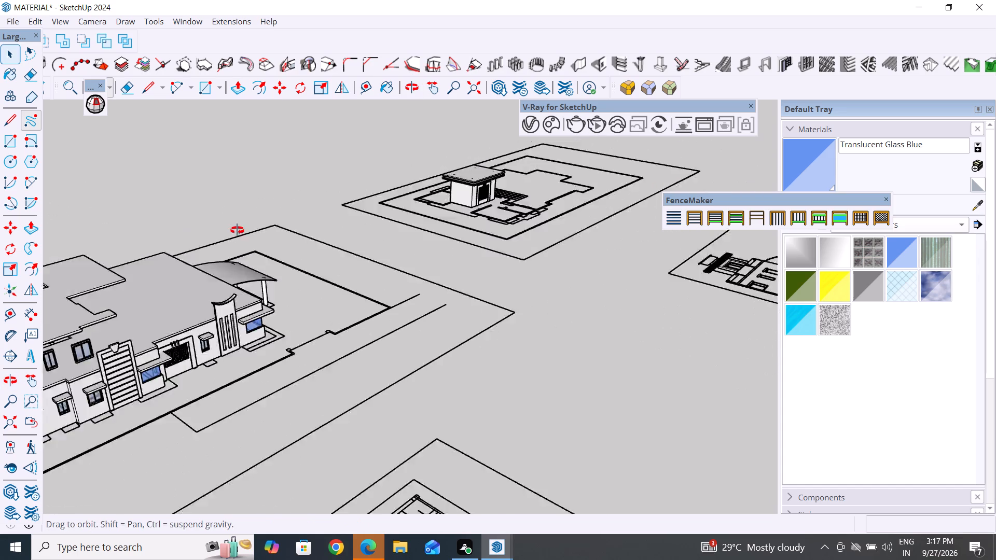
middle_drag(237, 230, 36, 322)
scroll(404, 243, down, 4)
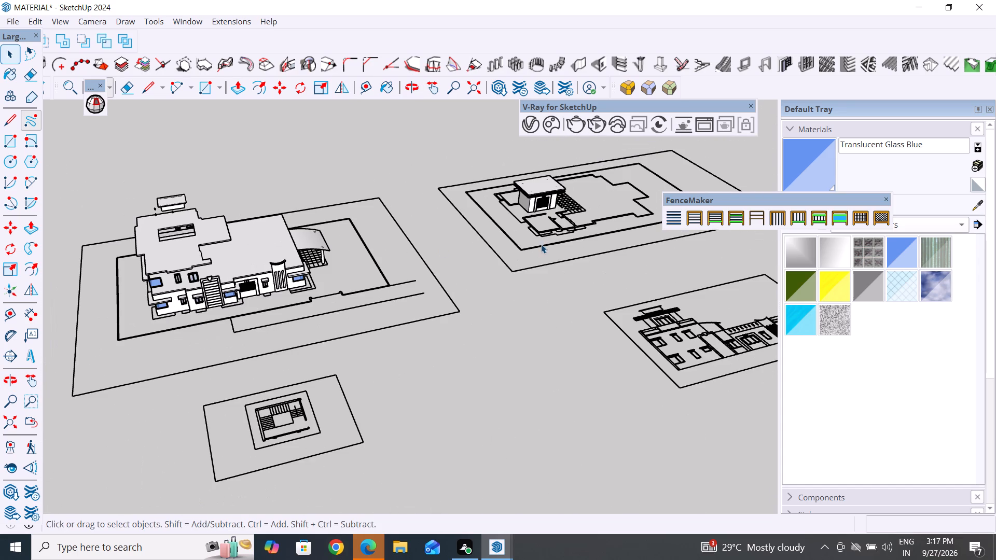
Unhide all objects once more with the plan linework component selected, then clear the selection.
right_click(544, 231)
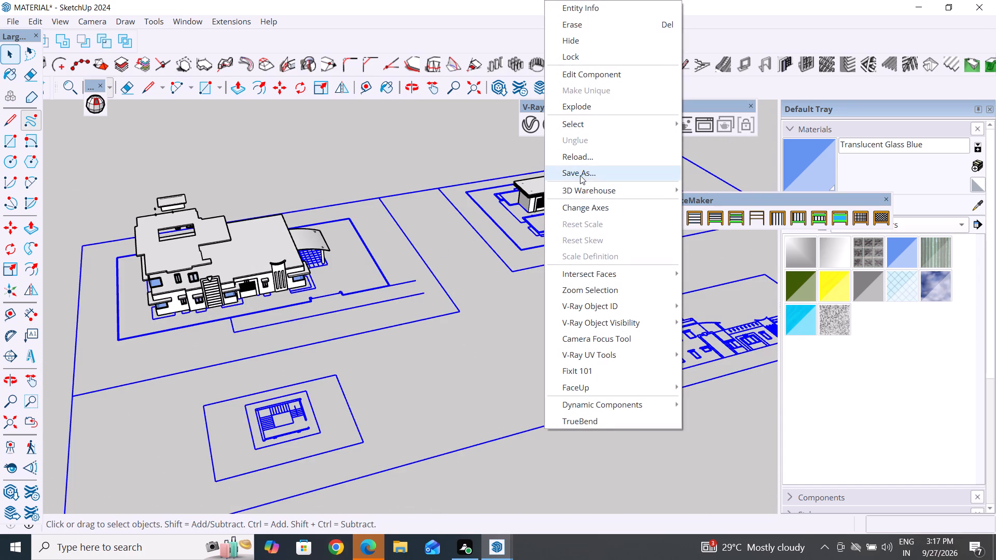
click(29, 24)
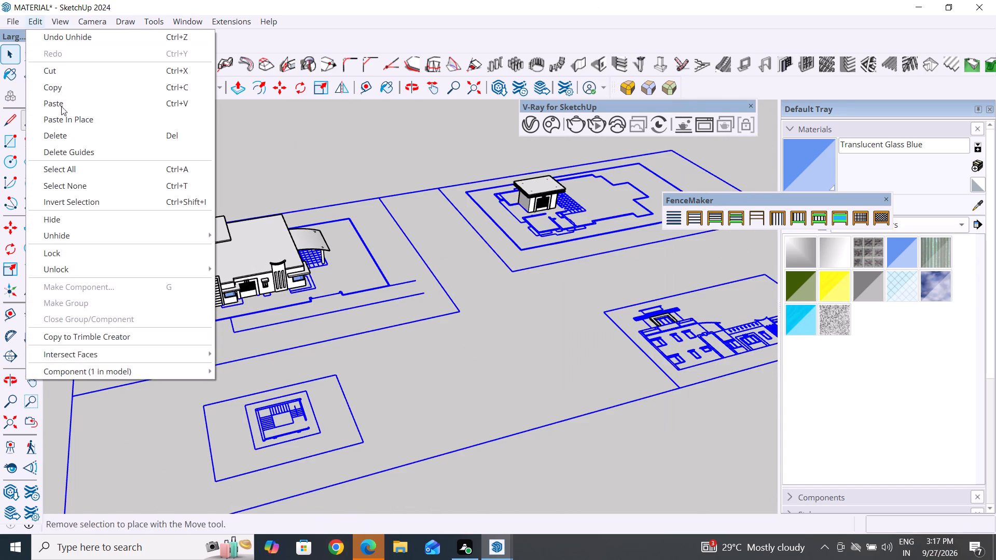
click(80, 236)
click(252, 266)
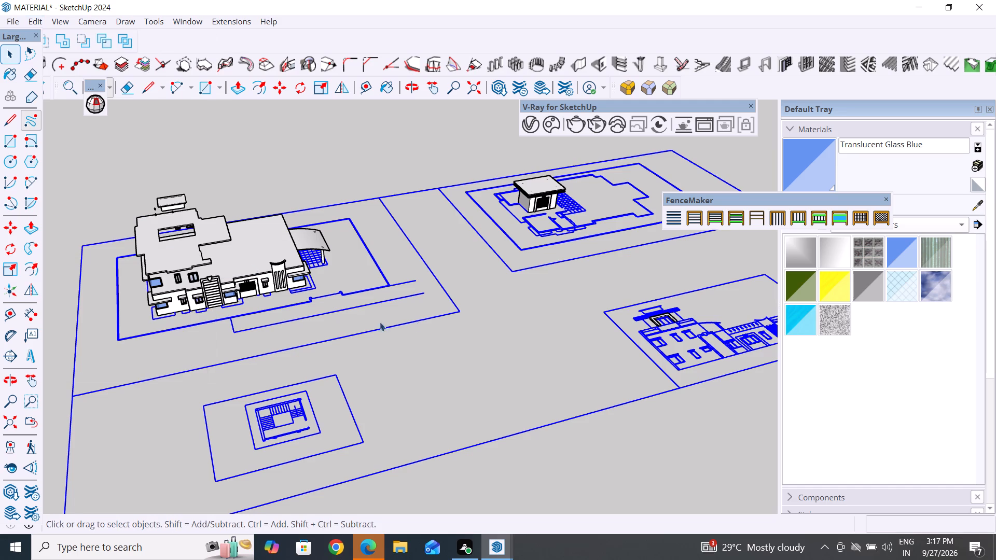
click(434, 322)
Examine the house's upper floor and raised roof slab, comparing them with the detached staircase room and plan drawings.
middle_drag(412, 395, 495, 167)
scroll(115, 219, up, 4)
middle_drag(230, 247, 190, 341)
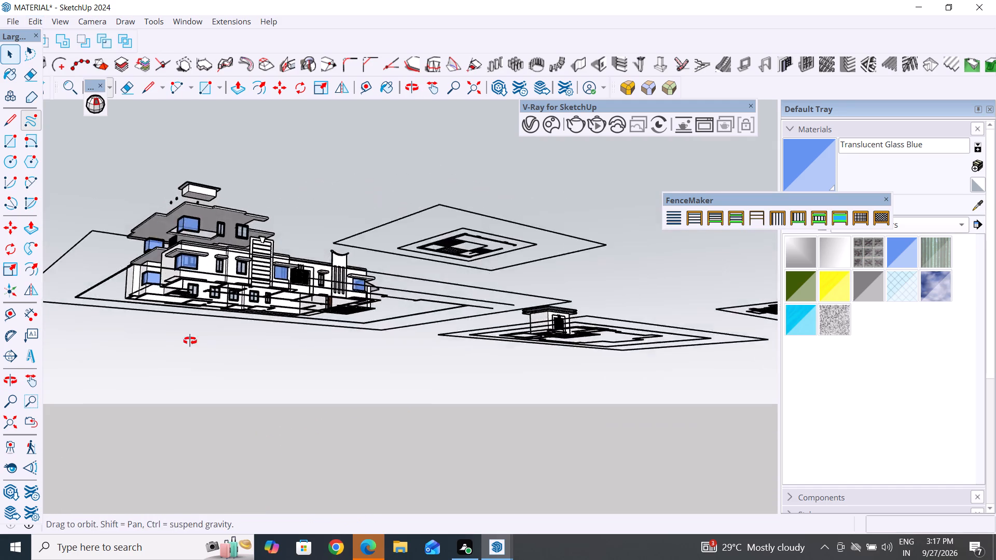
middle_drag(190, 341, 62, 369)
scroll(200, 258, up, 2)
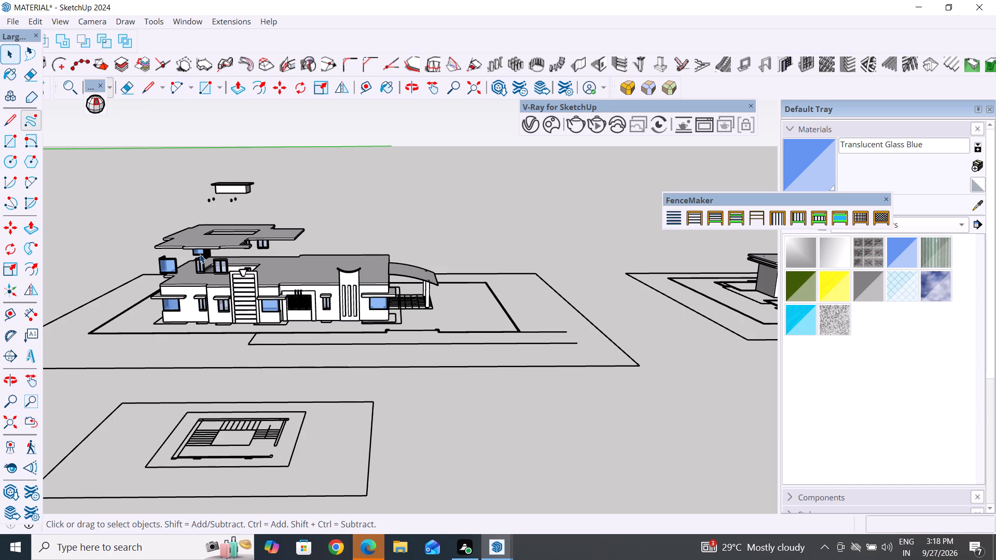
scroll(79, 286, down, 4)
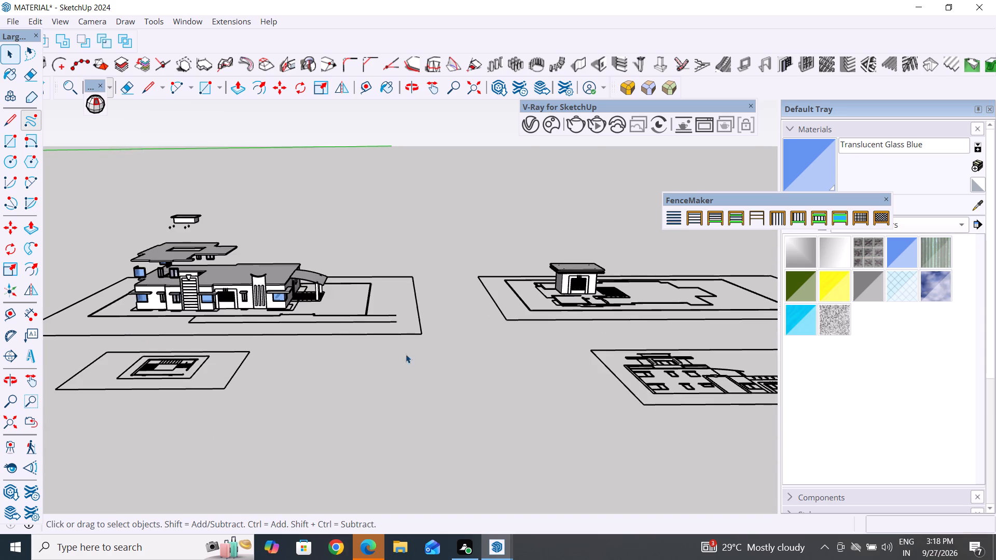
middle_drag(399, 371, 305, 515)
scroll(593, 324, up, 5)
middle_drag(611, 342, 720, 343)
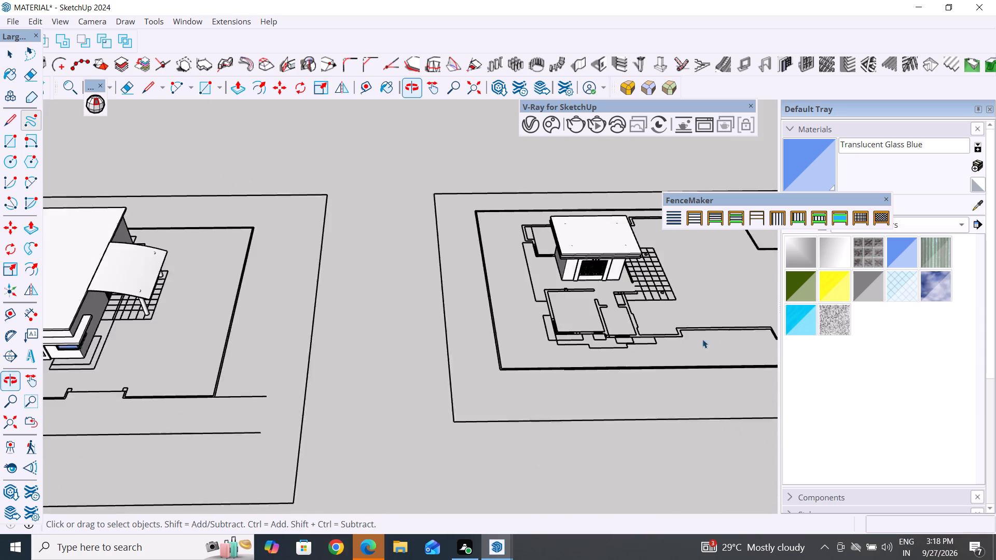
scroll(596, 295, up, 4)
scroll(604, 286, down, 10)
middle_drag(235, 371, 246, 328)
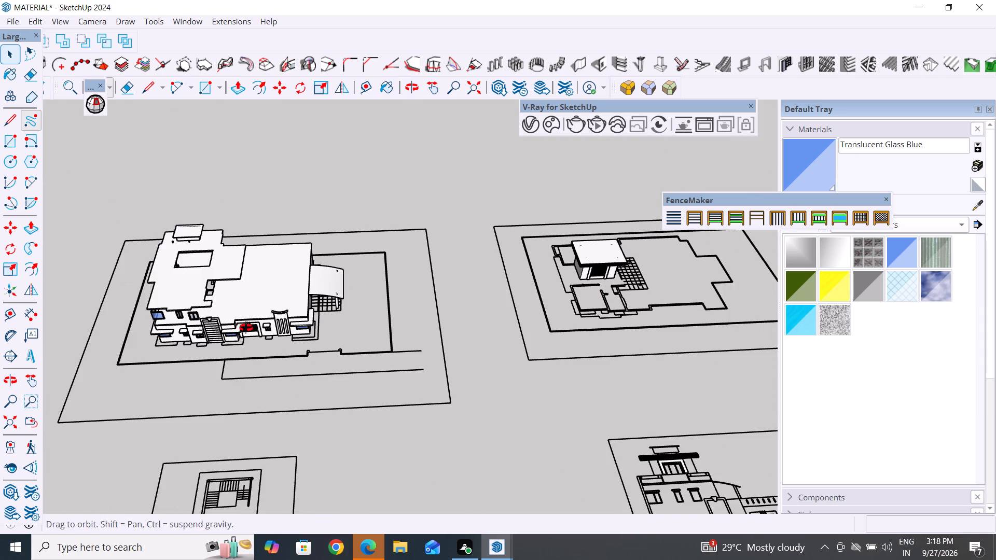
middle_drag(246, 328, 278, 220)
scroll(110, 314, up, 4)
middle_drag(210, 329, 266, 329)
scroll(212, 329, up, 1)
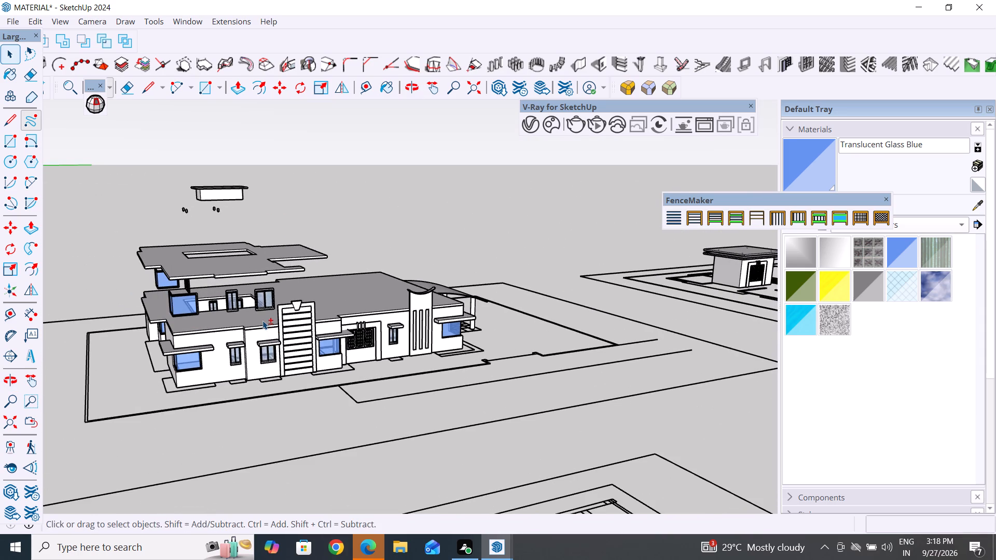
Undo the window deletion and earlier edits, back to a plain panel without its grille above the house's roof.
key(ctrl+z)
key(ctrl+z)
key(ctrl+z)
key(ctrl+z)
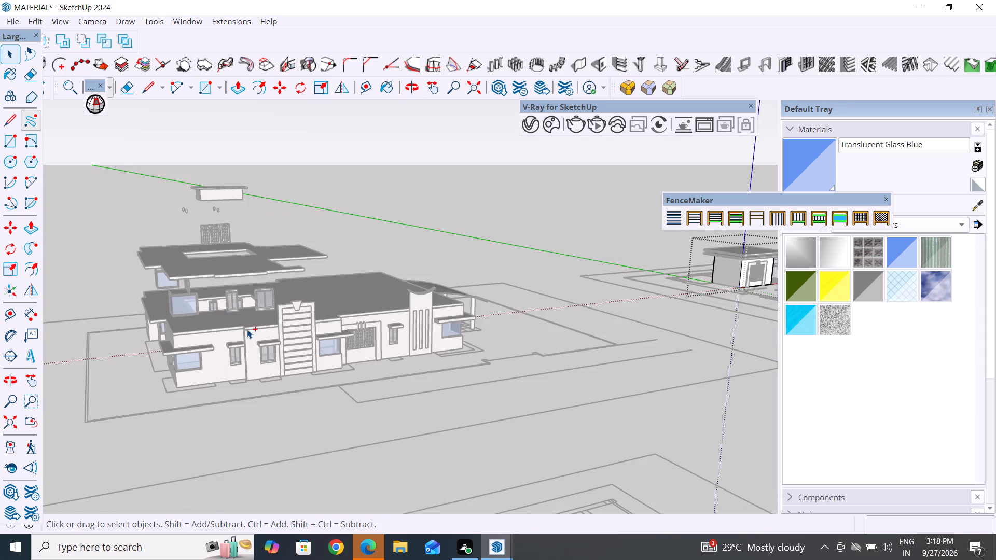
key(ctrl+z)
key(ctrl+z)
key(ctrl+z)
key(ctrl+z)
key(ctrl+z)
key(ctrl+z)
key(ctrl+z)
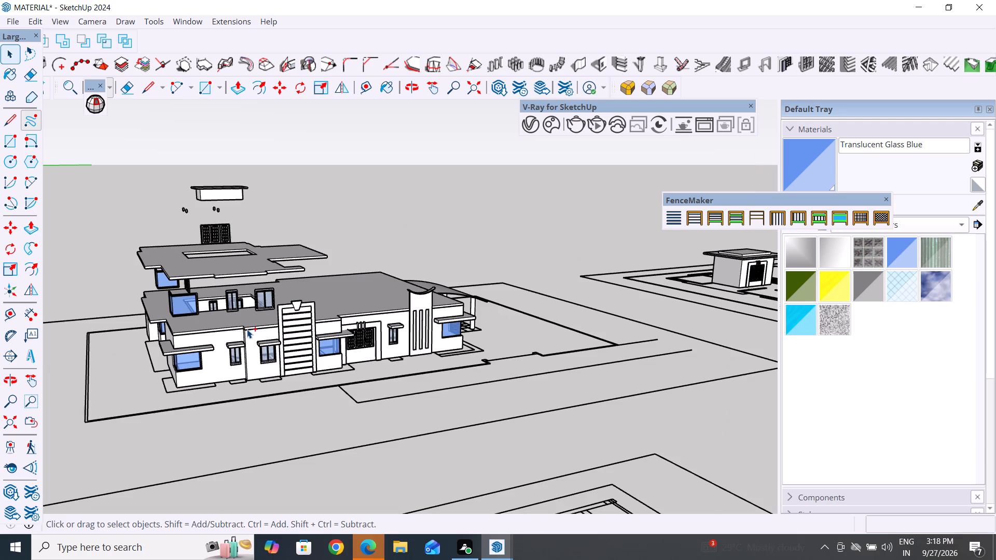
key(ctrl+z)
key(ctrl+z)
key(ctrl+z)
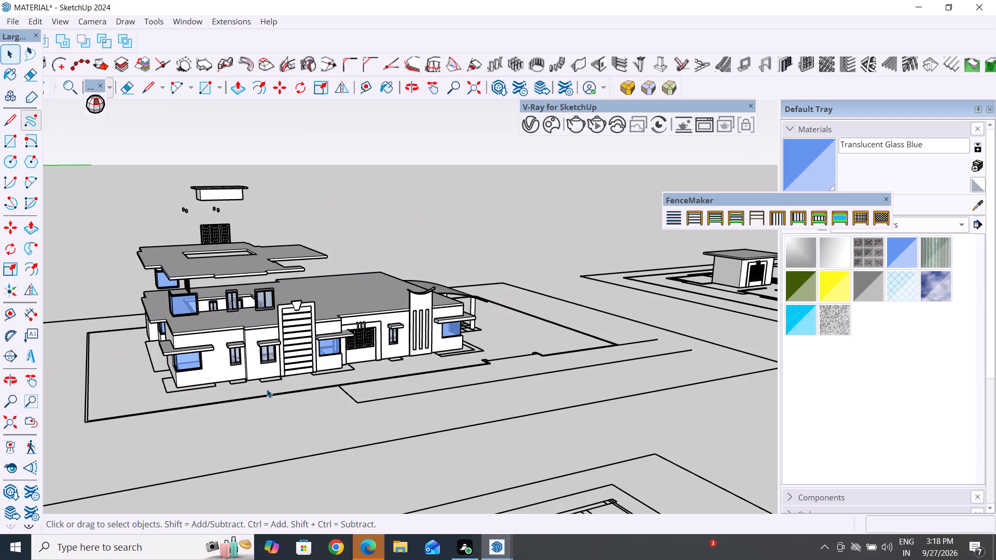
key(ctrl+z)
key(ctrl+z)
key(ctrl+z)
key(ctrl+z)
key(ctrl+z)
key(ctrl+z)
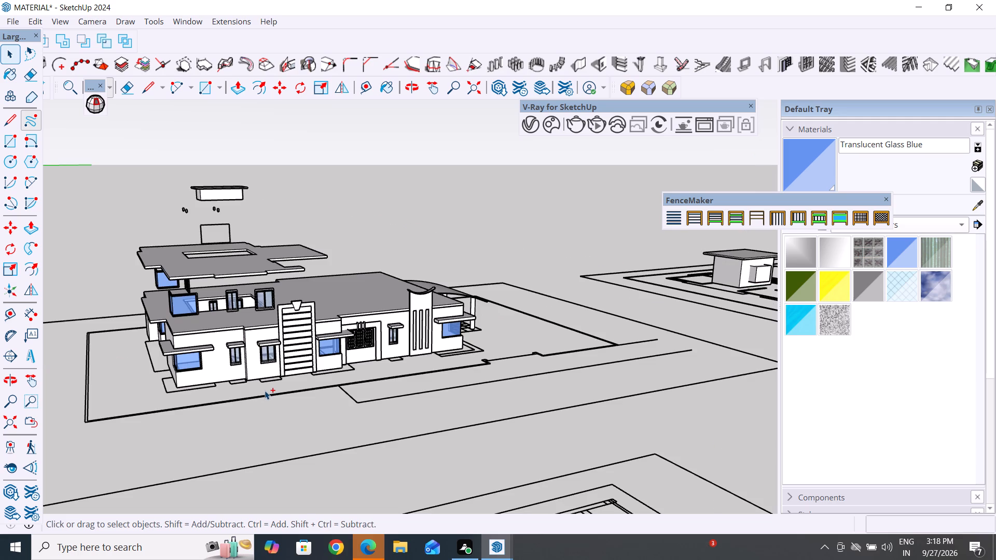
Undo further edits until the window surround frame stands at the house's roof again with its guide lines.
key(ctrl+z)
key(ctrl+z)
key(ctrl+z)
key(ctrl+z)
key(ctrl+z)
key(ctrl+z)
key(ctrl+z)
key(ctrl+z)
key(ctrl+z)
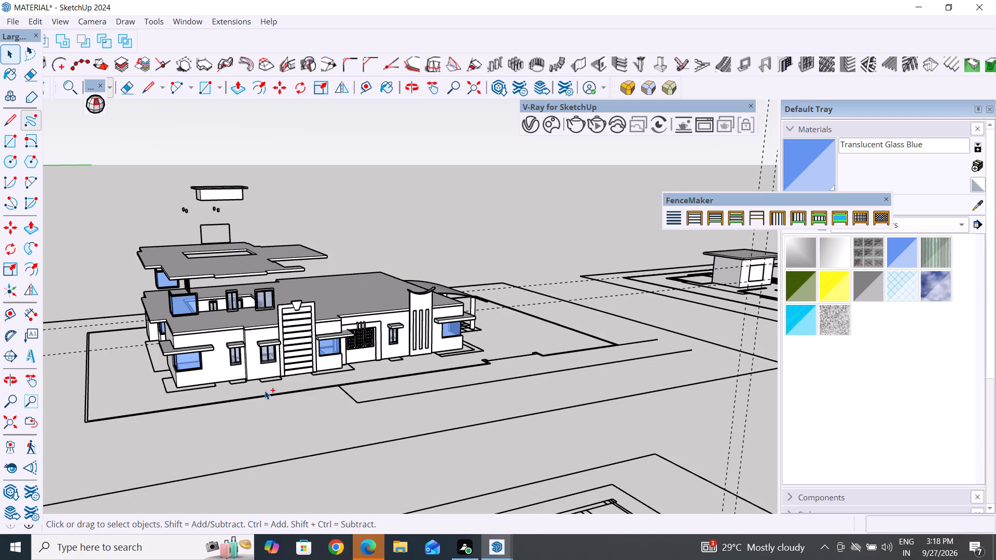
key(ctrl+z)
key(ctrl+z)
key(ctrl+z)
key(ctrl+z)
key(ctrl+z)
key(ctrl+z)
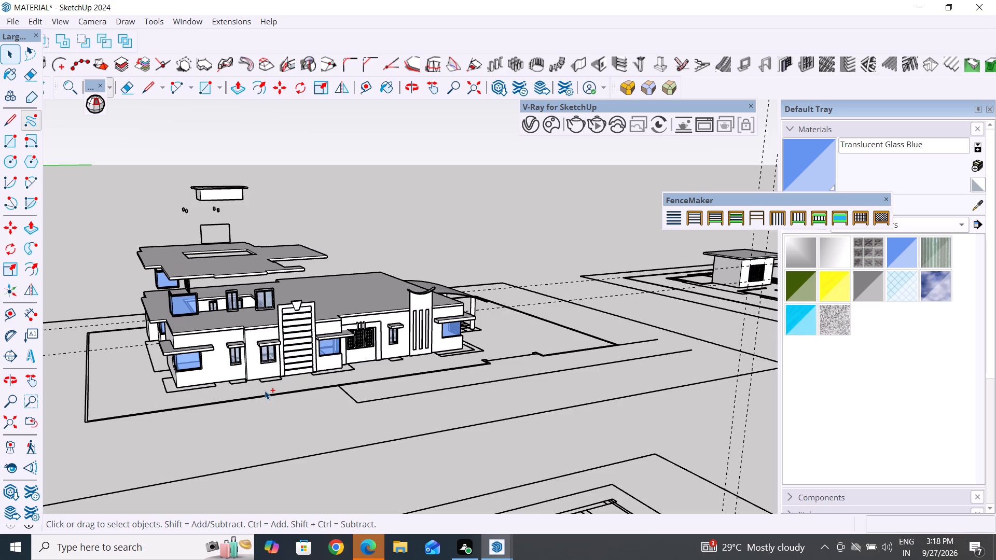
key(ctrl+z)
key(ctrl+z)
key(ctrl+z)
key(ctrl+z)
key(ctrl+z)
key(ctrl+z)
key(ctrl+z)
key(ctrl+z)
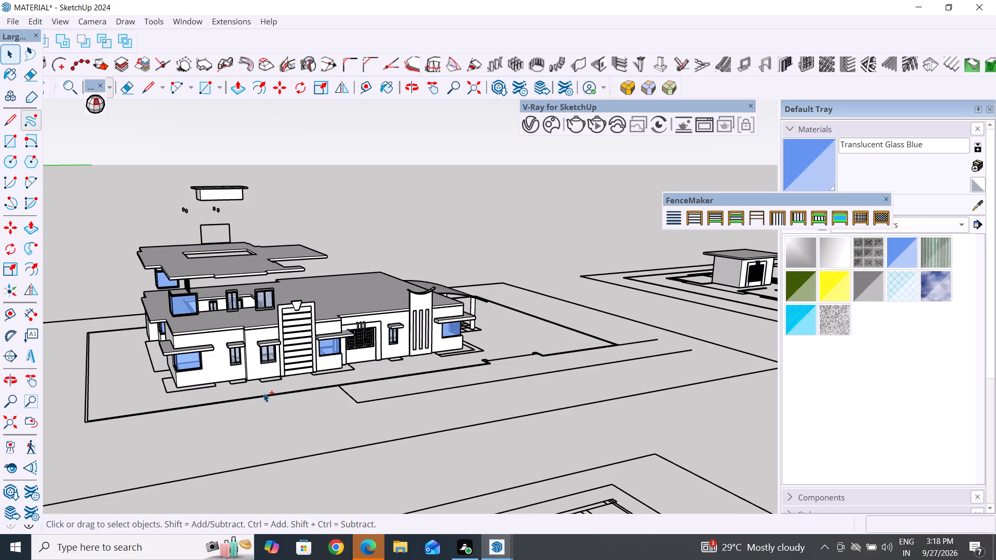
key(ctrl+z)
key(ctrl+z)
key(ctrl+z)
key(ctrl+z)
key(ctrl+z)
key(ctrl+z)
key(ctrl+z)
key(ctrl+z)
key(ctrl+z)
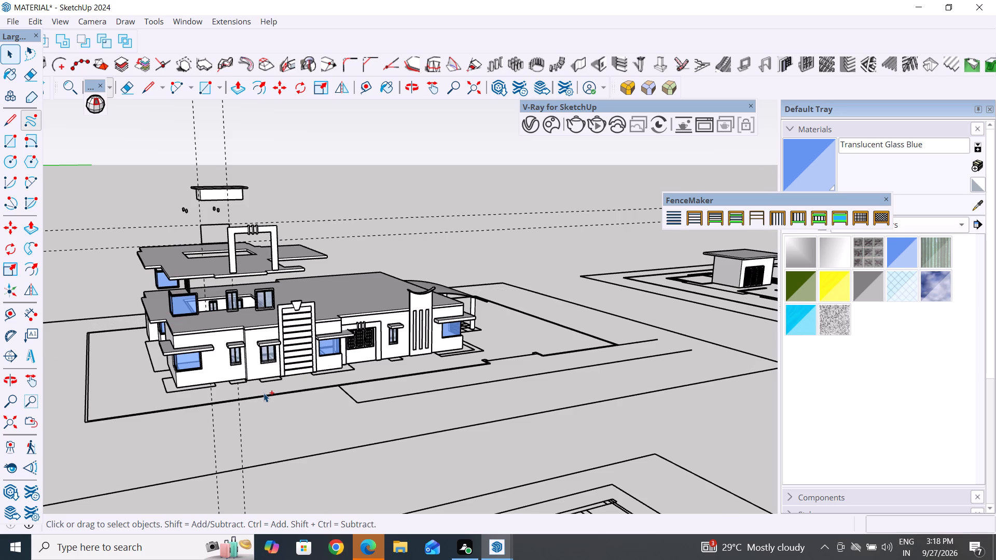
Undo the roof slabs and front details of the separately modelled staircase room, back to its open-topped walls.
key(ctrl+z)
key(ctrl+z)
key(ctrl+z)
key(ctrl+z)
key(ctrl+z)
key(ctrl+z)
key(ctrl+z)
key(ctrl+z)
key(ctrl+z)
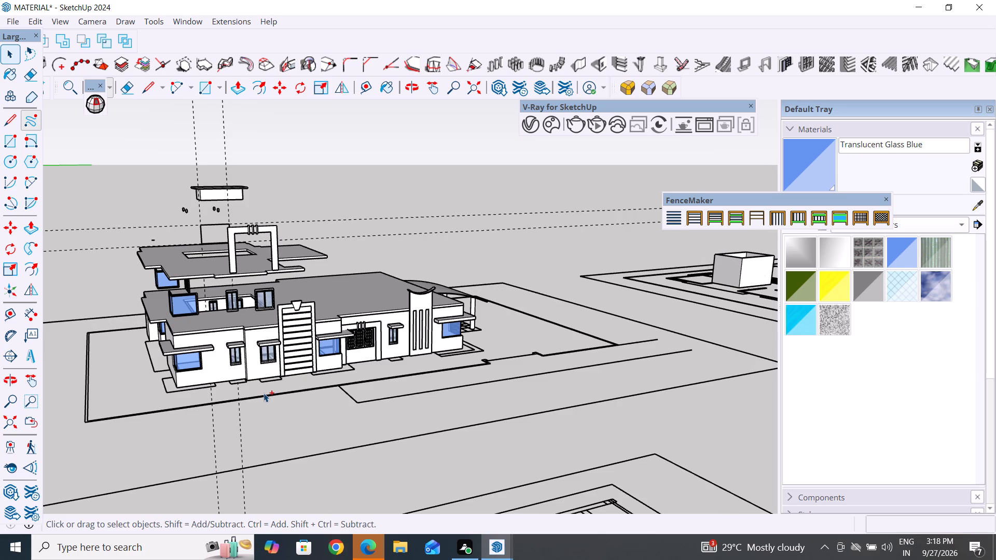
Undo the detached staircase room's walls and the earlier removals, back to the house's original upper-floor walls and rooftop room.
key(ctrl+z)
key(ctrl+z)
key(ctrl+z)
key(ctrl+z)
key(ctrl+z)
key(ctrl+z)
key(ctrl+z)
key(ctrl+z)
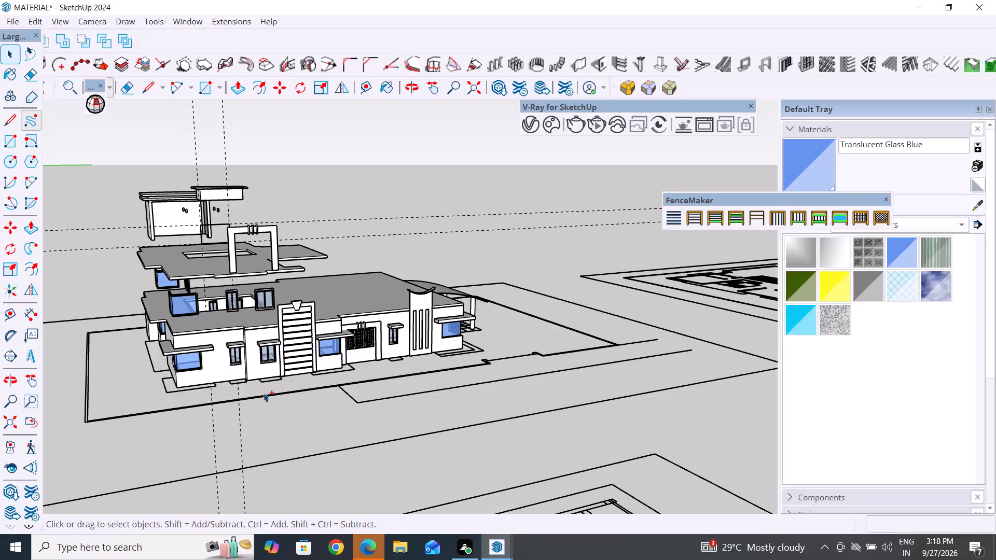
key(ctrl+z)
key(ctrl+z)
key(ctrl+z)
key(ctrl+z)
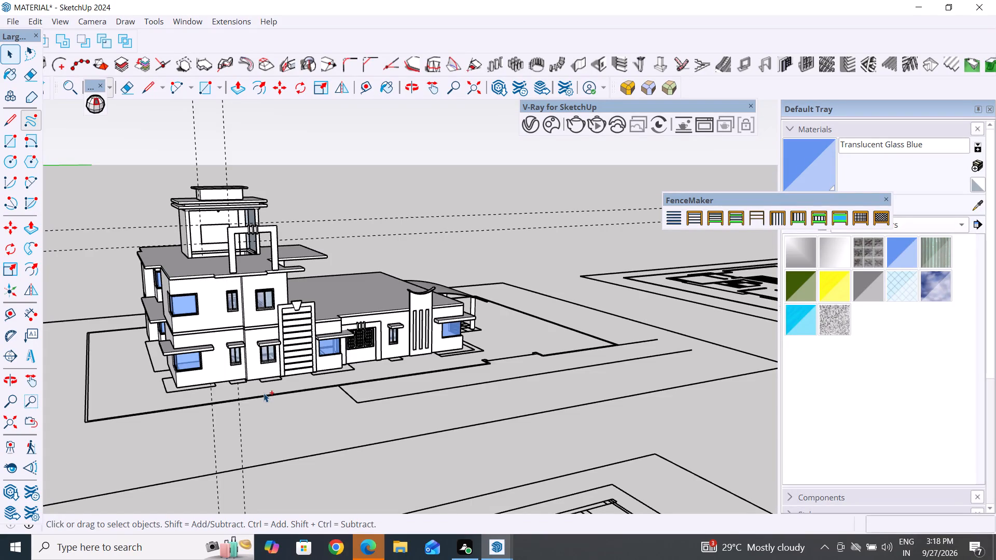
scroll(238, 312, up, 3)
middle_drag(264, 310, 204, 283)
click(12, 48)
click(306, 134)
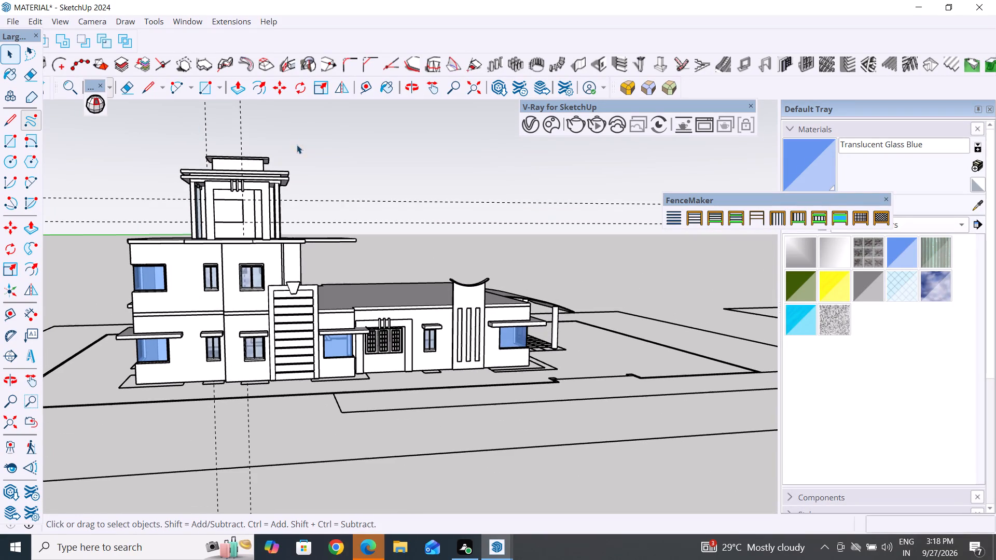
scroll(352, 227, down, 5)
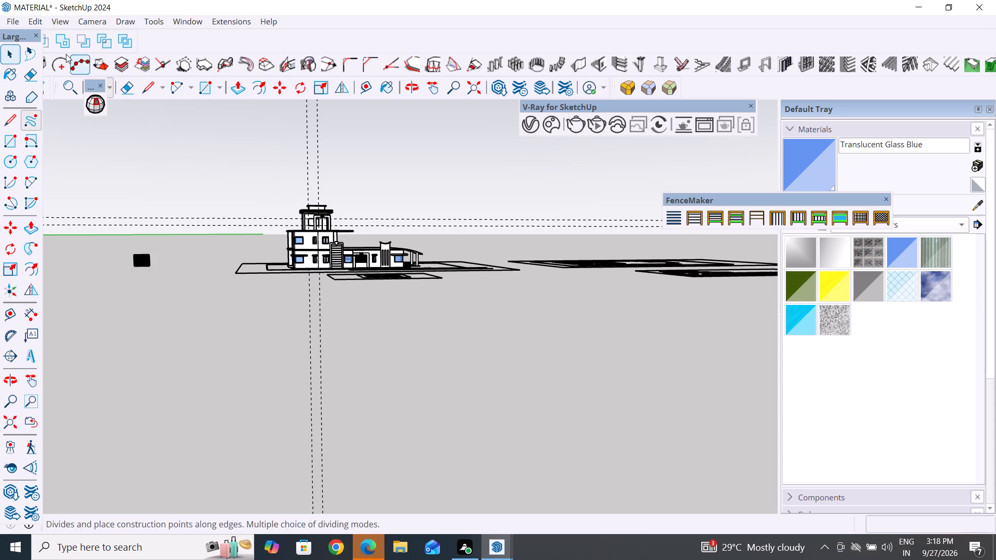
Delete all the dashed guide lines in the model.
click(37, 23)
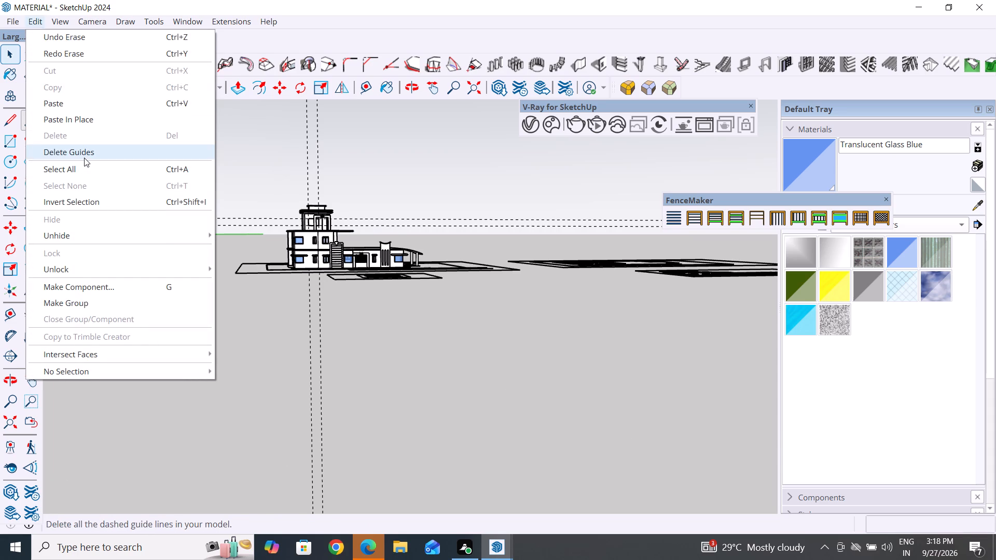
click(87, 153)
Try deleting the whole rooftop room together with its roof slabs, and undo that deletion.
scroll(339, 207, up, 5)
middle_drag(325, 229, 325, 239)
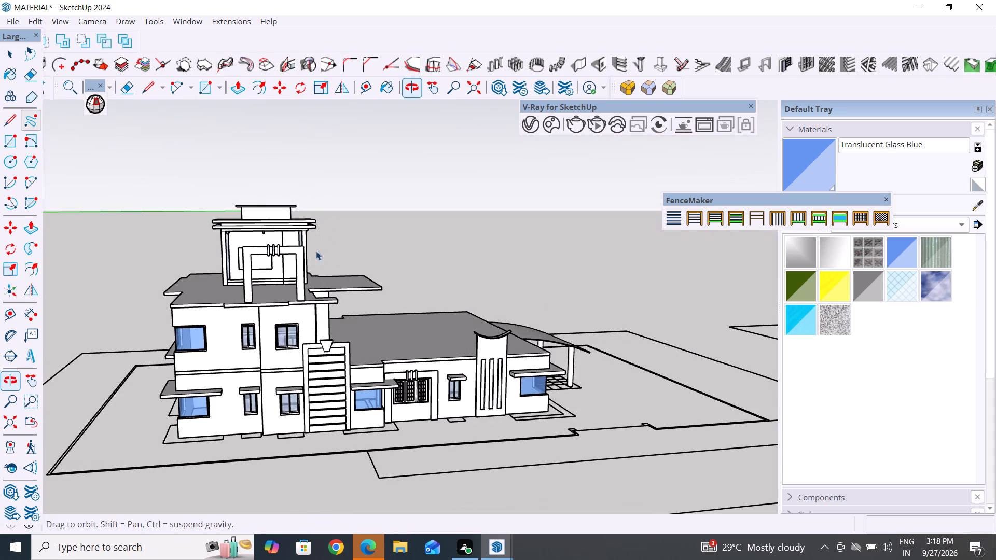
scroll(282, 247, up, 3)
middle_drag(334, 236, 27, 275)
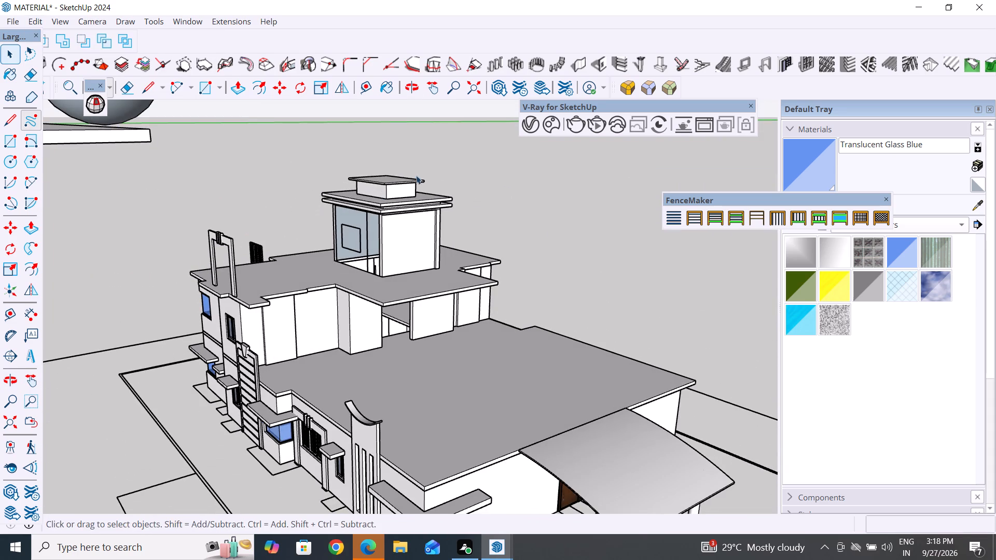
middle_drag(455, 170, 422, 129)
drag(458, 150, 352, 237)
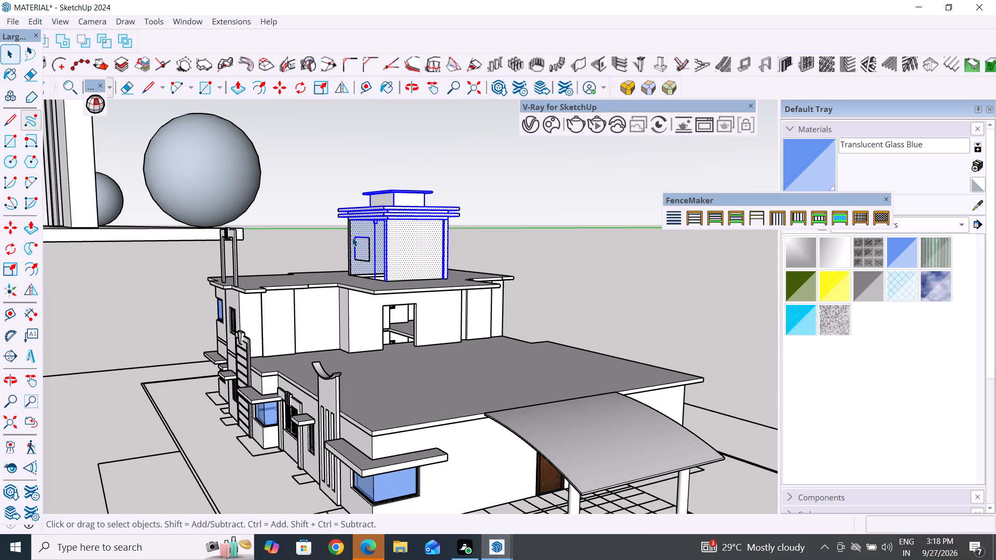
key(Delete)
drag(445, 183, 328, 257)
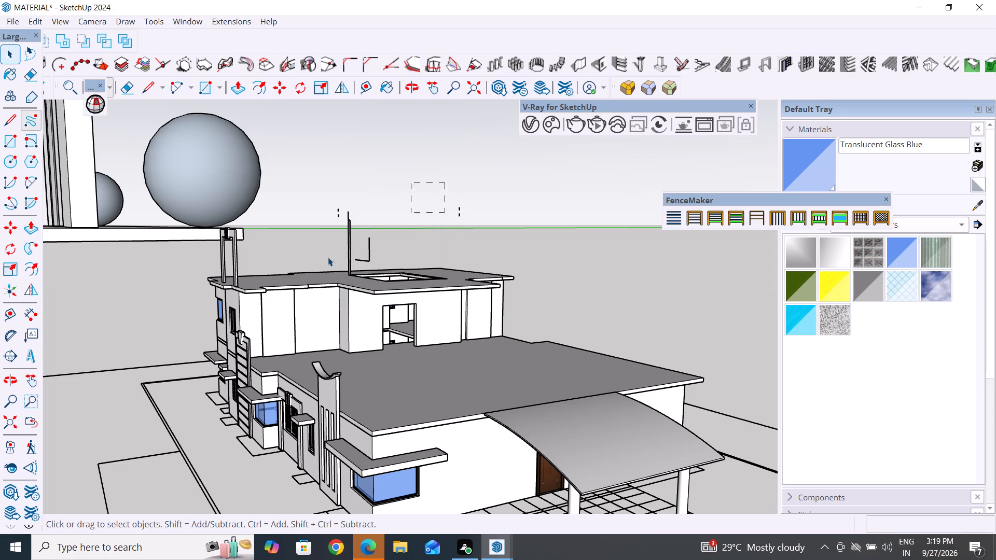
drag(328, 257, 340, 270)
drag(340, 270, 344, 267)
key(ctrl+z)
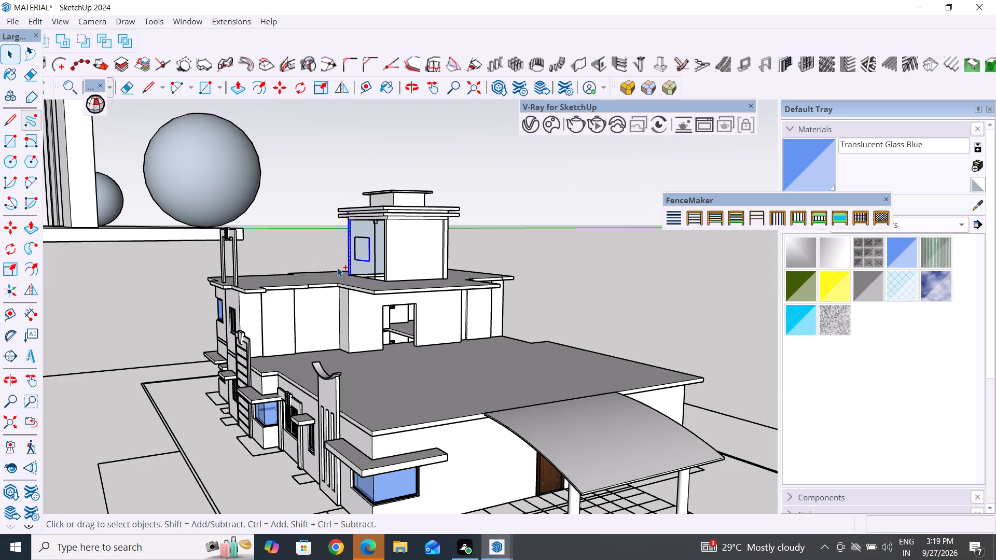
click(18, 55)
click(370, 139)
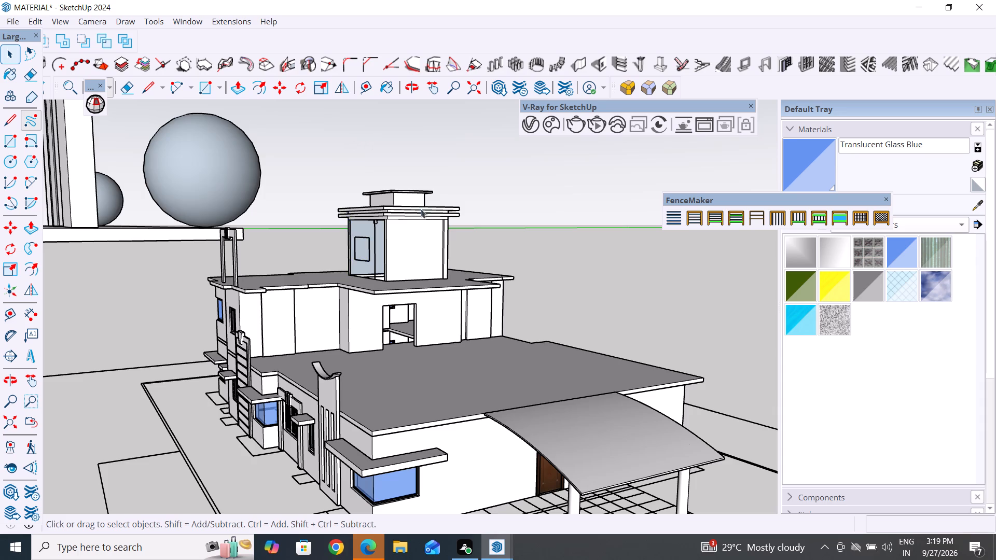
Delete only the walls of the rooftop room, keeping its stacked roof slabs in place above the house.
scroll(465, 264, up, 4)
scroll(480, 283, down, 4)
middle_drag(461, 296, 455, 262)
drag(496, 290, 379, 304)
key(Delete)
Delete the leftover wall outline edges beside the roof opening and the stray line crossing it.
middle_drag(452, 262, 452, 277)
scroll(458, 266, up, 9)
middle_drag(437, 290, 458, 298)
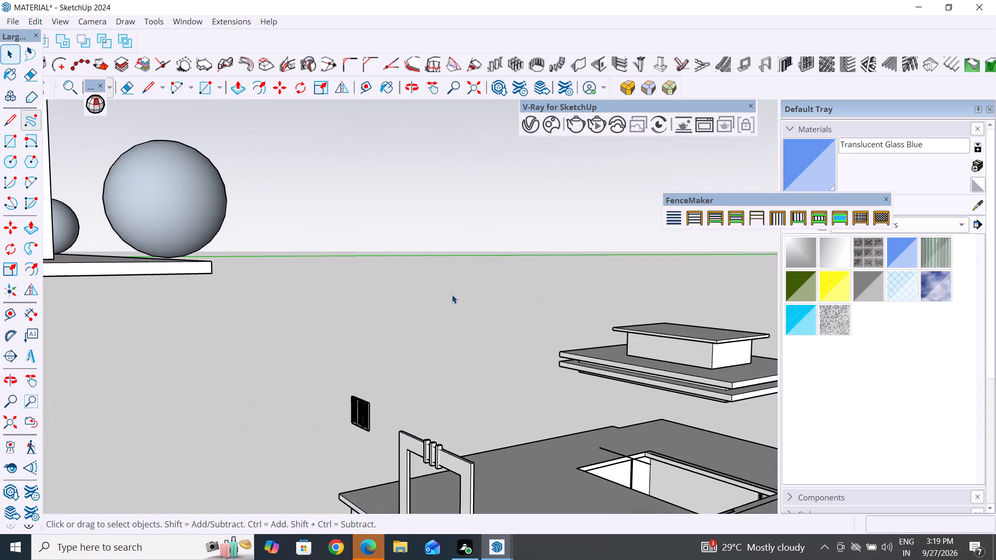
scroll(437, 275, down, 4)
middle_drag(452, 339, 588, 447)
scroll(419, 243, up, 6)
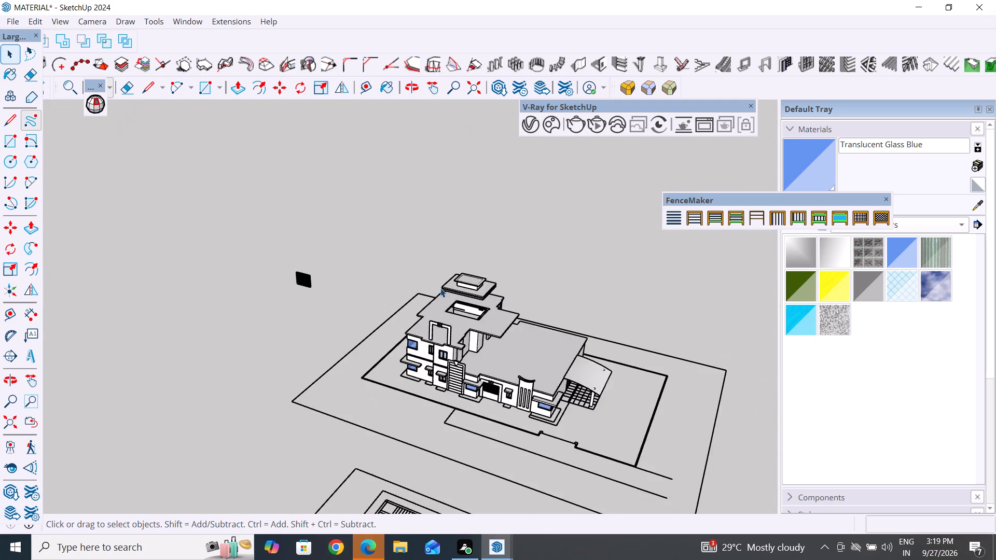
scroll(440, 288, up, 3)
middle_drag(532, 323, 654, 325)
scroll(497, 310, up, 5)
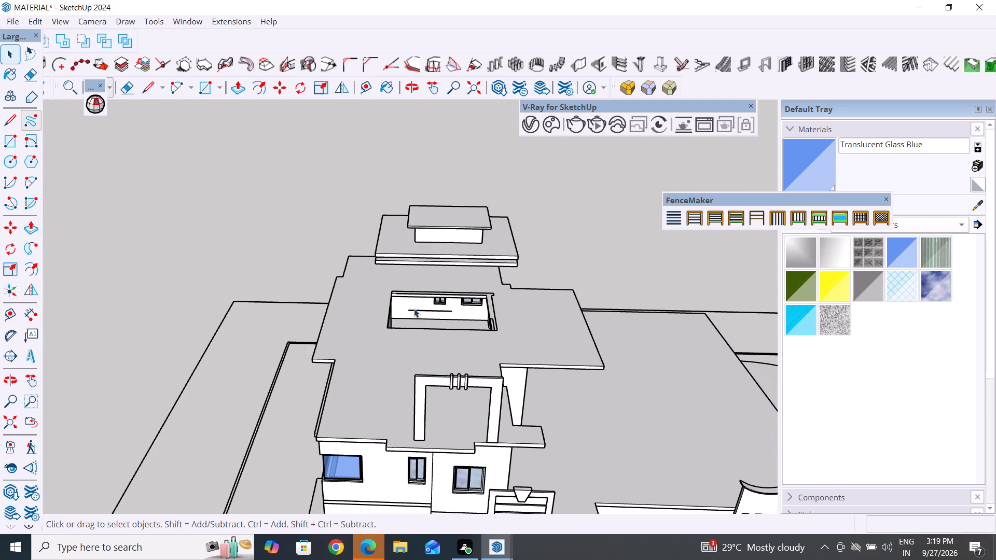
scroll(474, 286, up, 3)
middle_drag(493, 303, 253, 314)
scroll(490, 303, up, 1)
scroll(403, 369, up, 5)
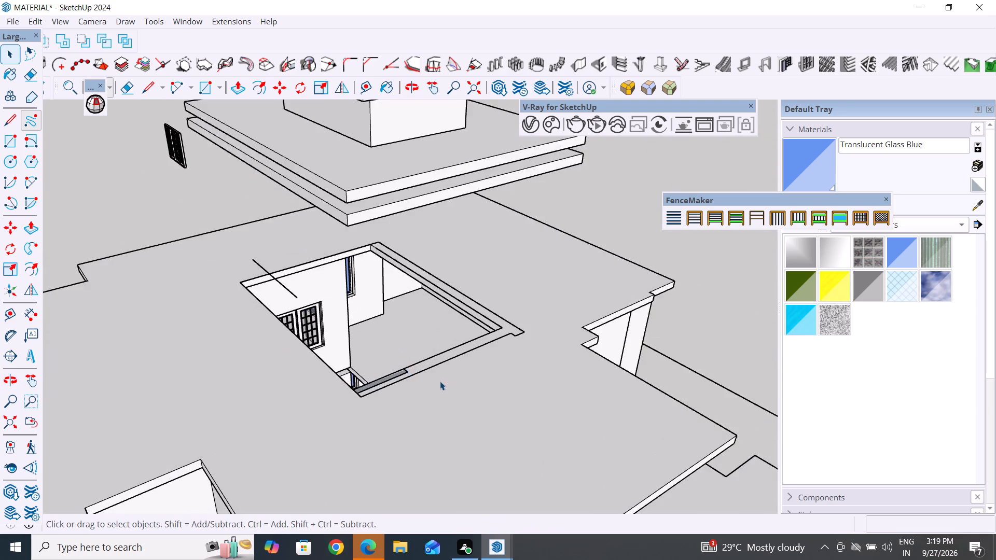
scroll(440, 381, up, 3)
click(439, 356)
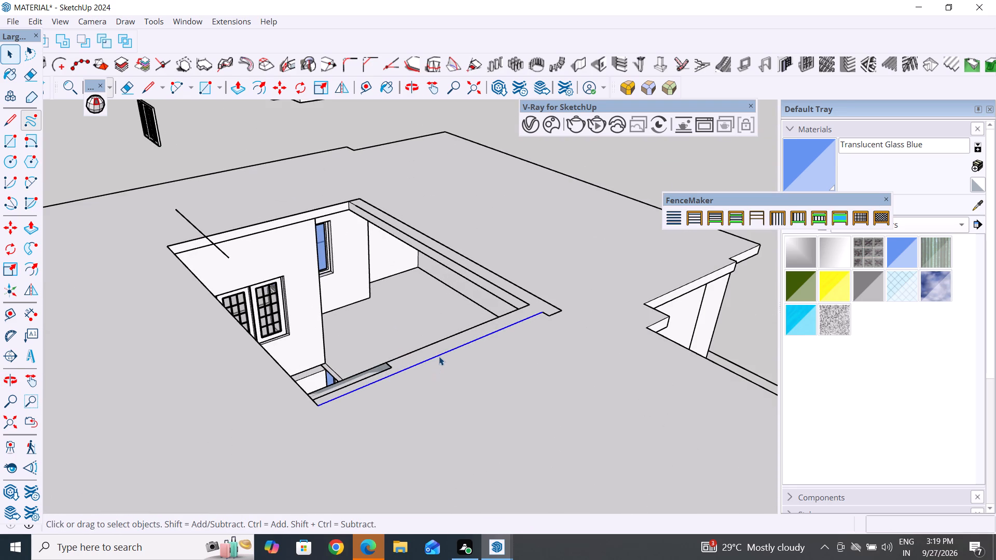
key(Delete)
click(548, 312)
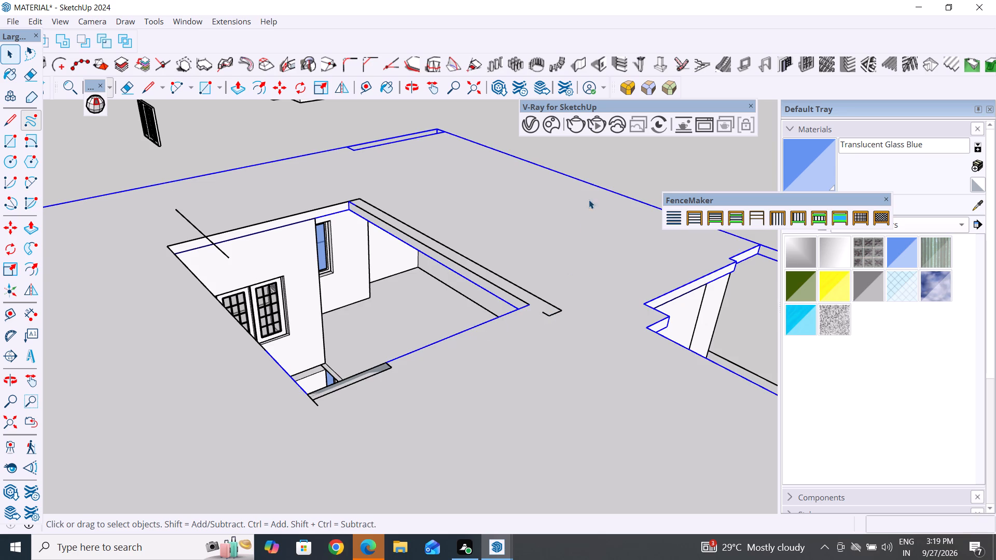
click(589, 174)
click(550, 314)
key(Delete)
click(555, 306)
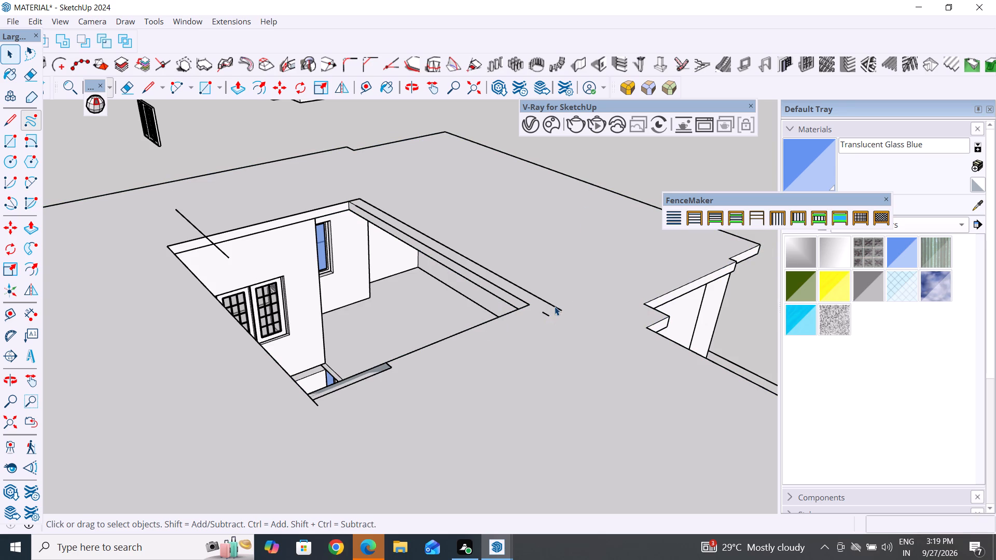
key(Delete)
click(547, 316)
key(Delete)
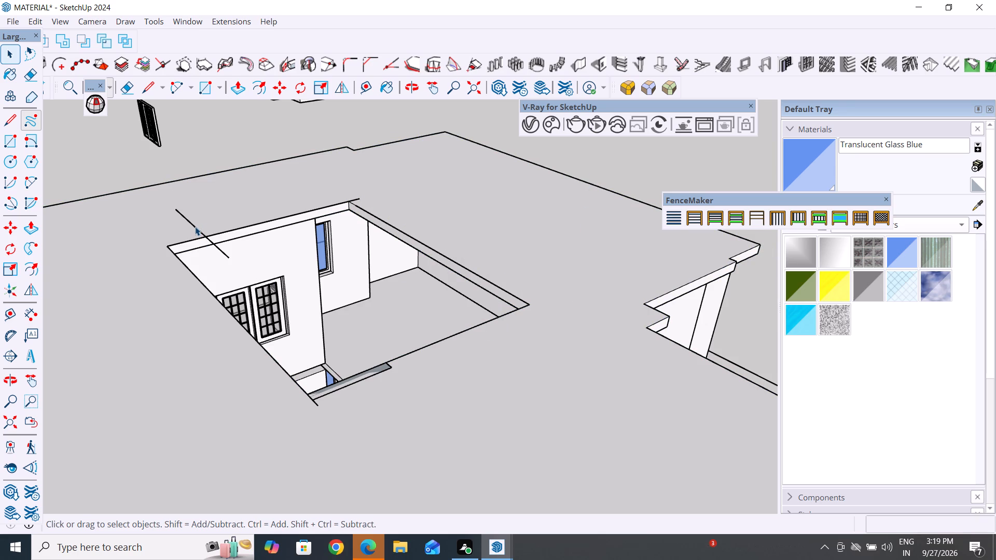
click(195, 227)
key(Delete)
Delete the remaining edge strip and the short stray edges projecting from the roof opening's side and corner.
scroll(295, 309, down, 6)
middle_drag(319, 375, 432, 452)
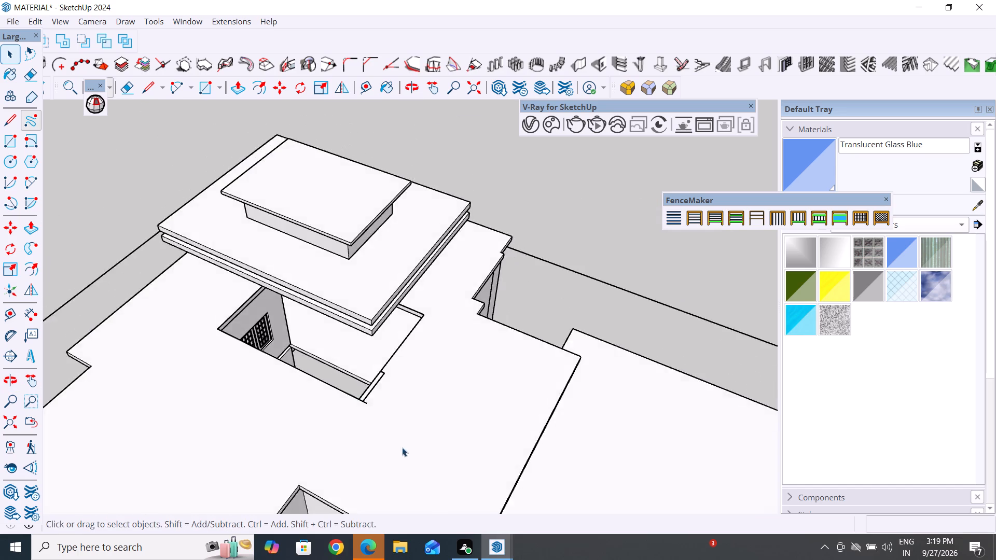
scroll(383, 437, up, 11)
click(390, 377)
key(Delete)
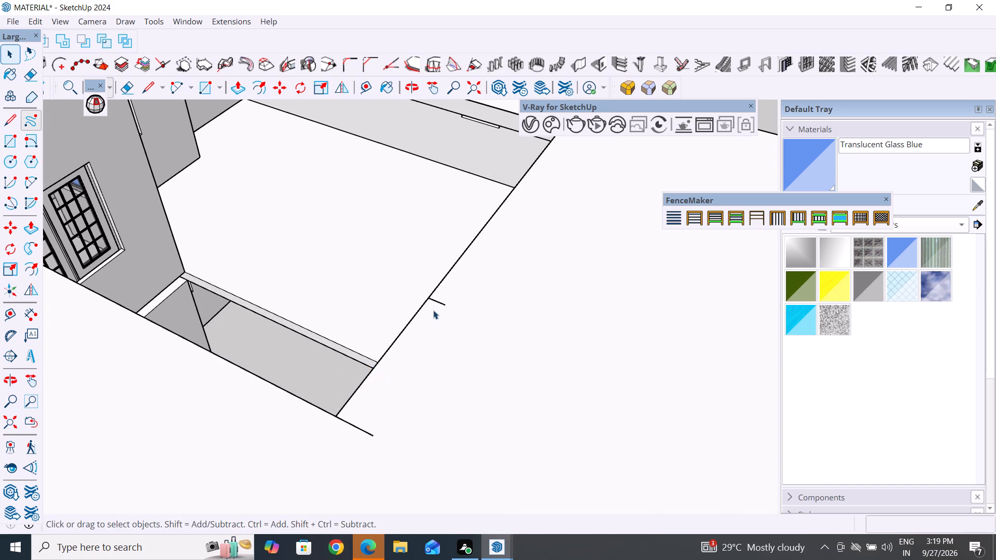
click(438, 300)
key(Delete)
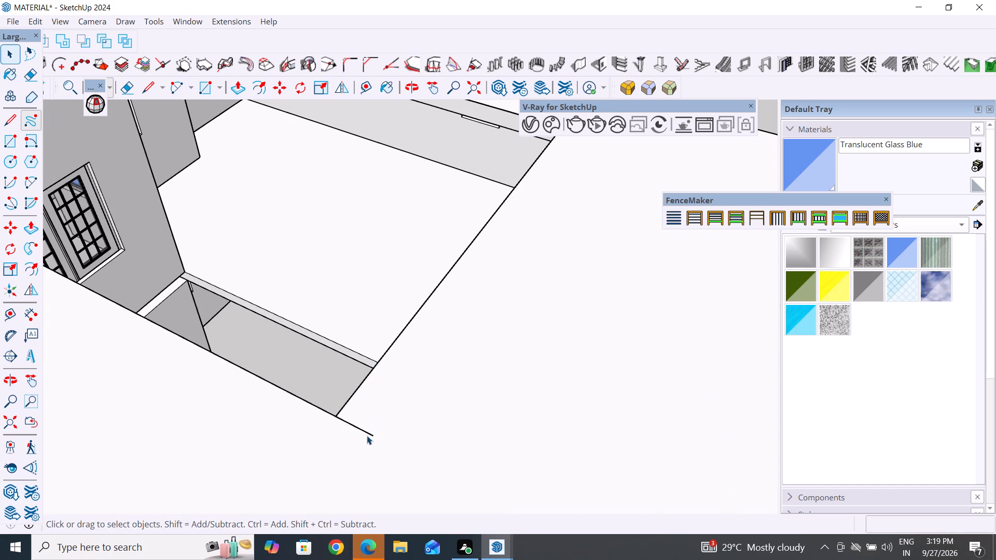
click(368, 432)
key(Delete)
Delete the stray edge projecting past the far corner of the roof opening.
scroll(426, 389, down, 10)
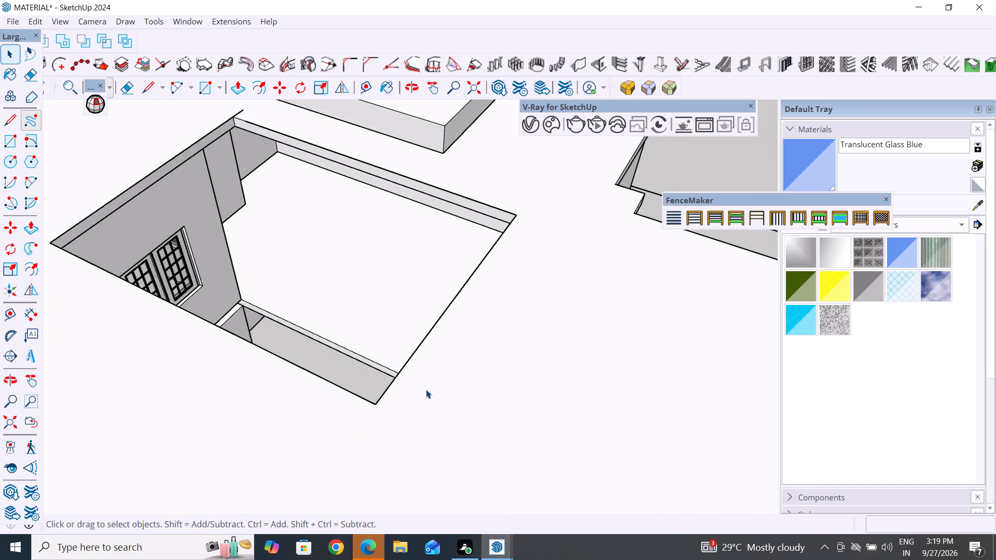
scroll(426, 389, down, 4)
middle_drag(426, 389, 615, 345)
scroll(263, 295, up, 3)
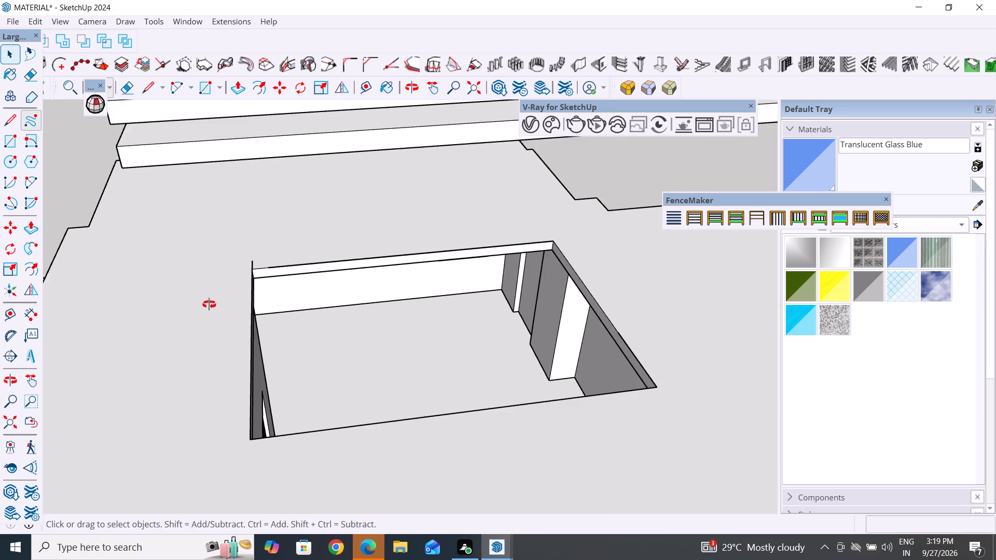
middle_drag(208, 304, 454, 306)
scroll(406, 310, up, 5)
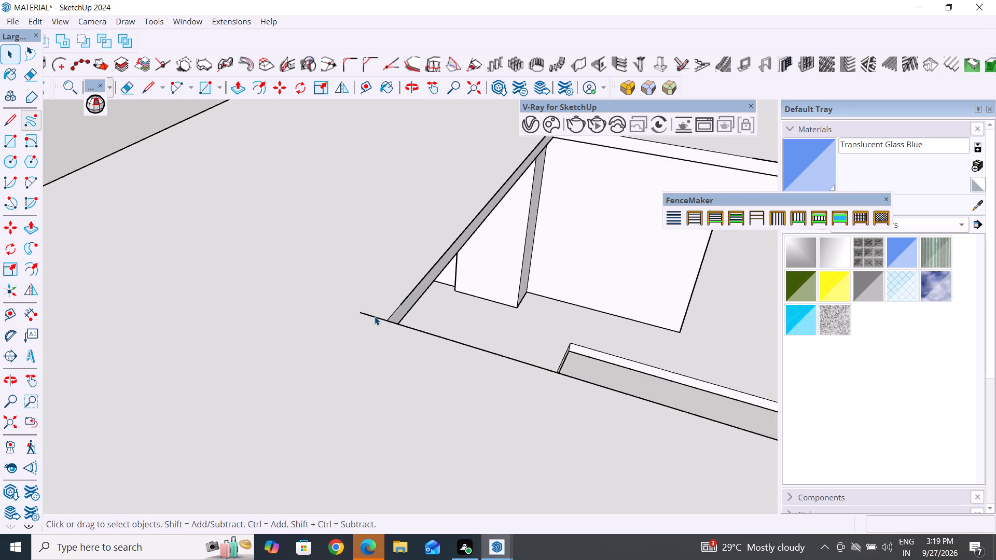
click(372, 318)
key(Delete)
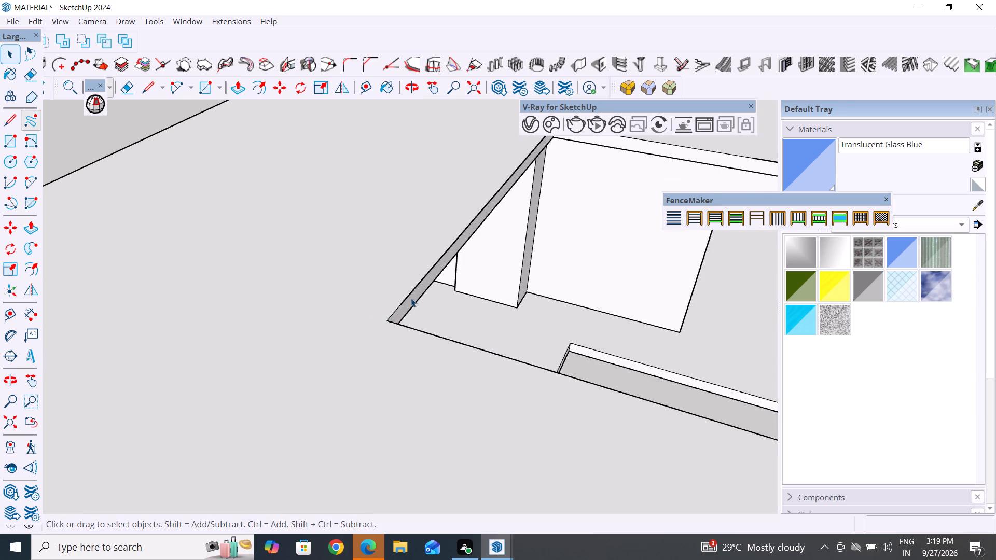
click(406, 297)
key(Delete)
Inspect the roof opening from several sides for remaining stray edges.
scroll(383, 327, down, 4)
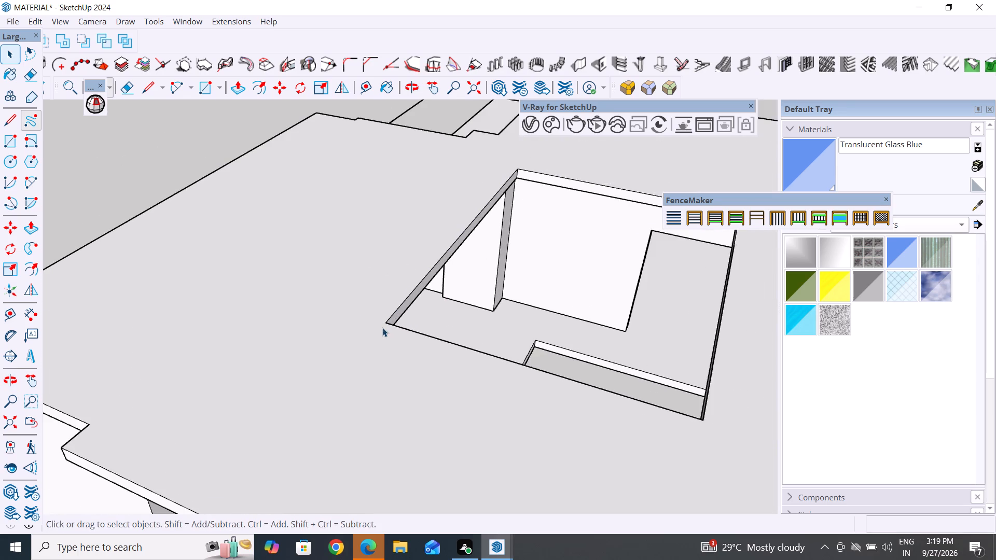
middle_drag(490, 354, 87, 383)
scroll(389, 335, down, 5)
middle_drag(381, 394, 0, 391)
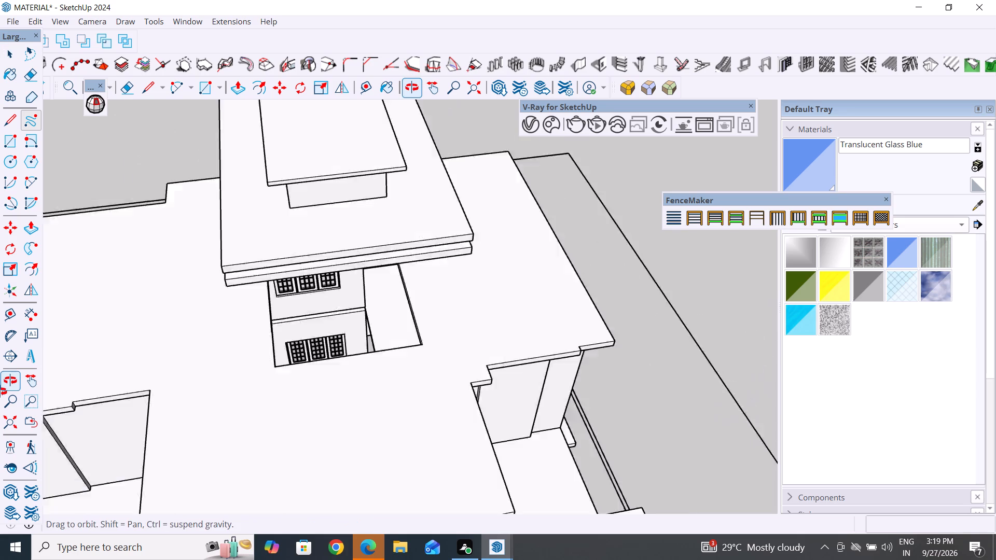
middle_drag(0, 391, 228, 389)
middle_drag(267, 367, 505, 326)
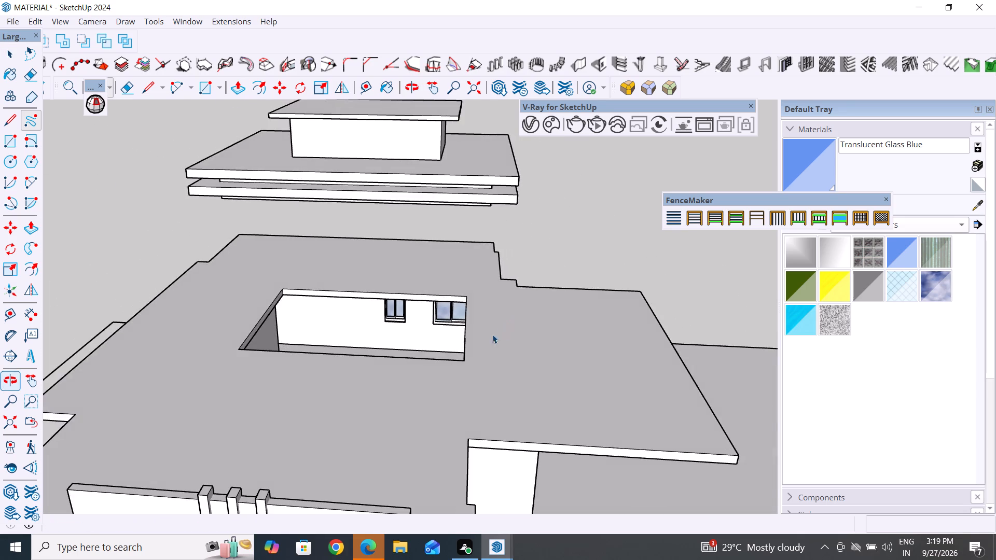
scroll(414, 341, up, 4)
middle_drag(567, 338, 593, 355)
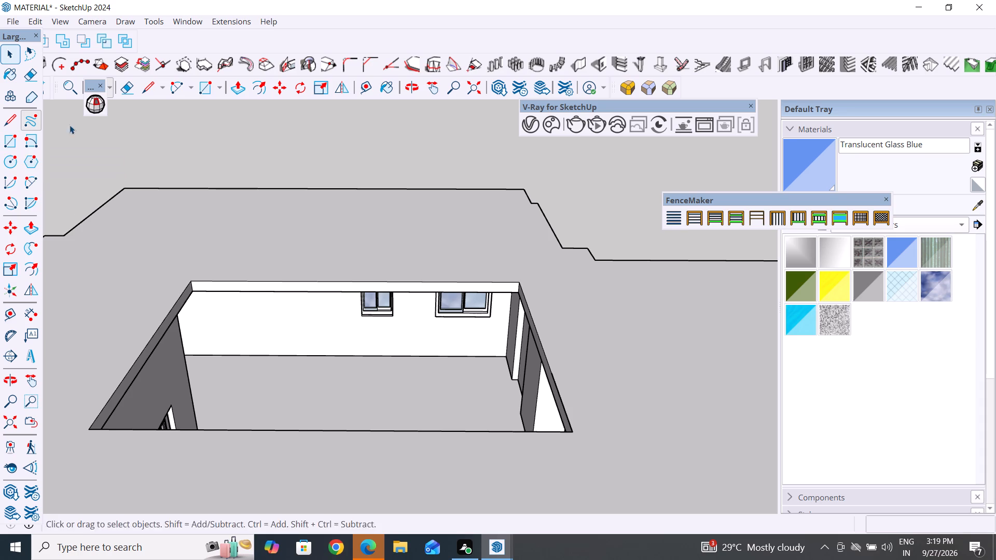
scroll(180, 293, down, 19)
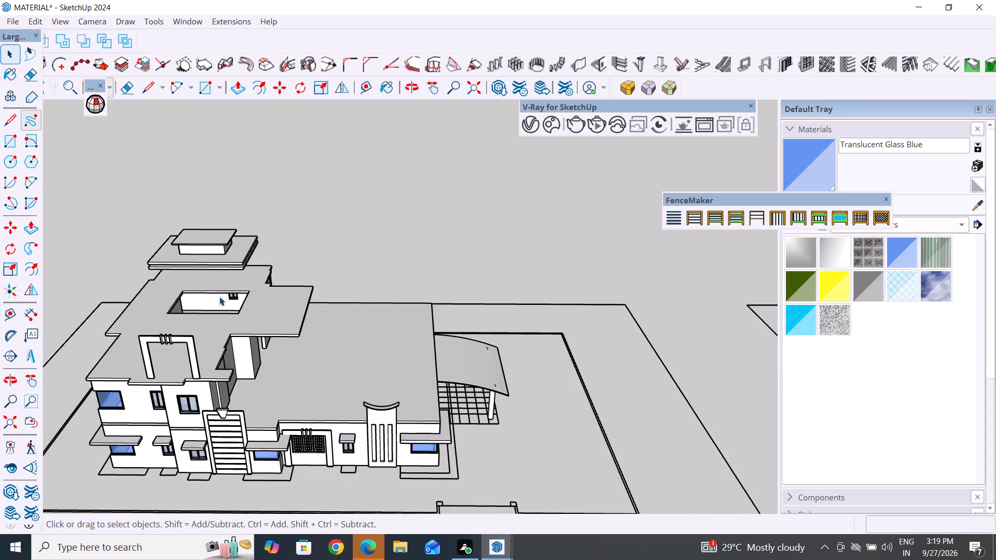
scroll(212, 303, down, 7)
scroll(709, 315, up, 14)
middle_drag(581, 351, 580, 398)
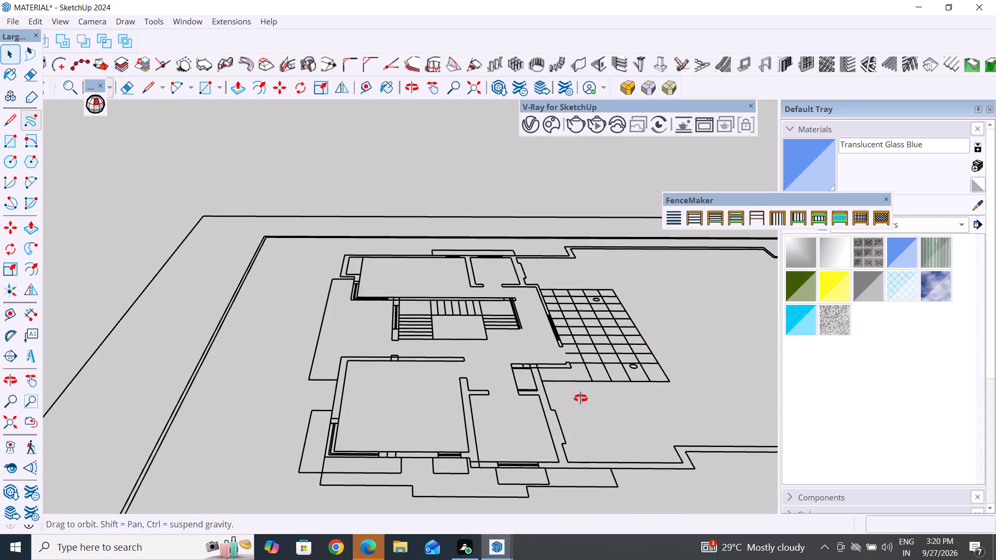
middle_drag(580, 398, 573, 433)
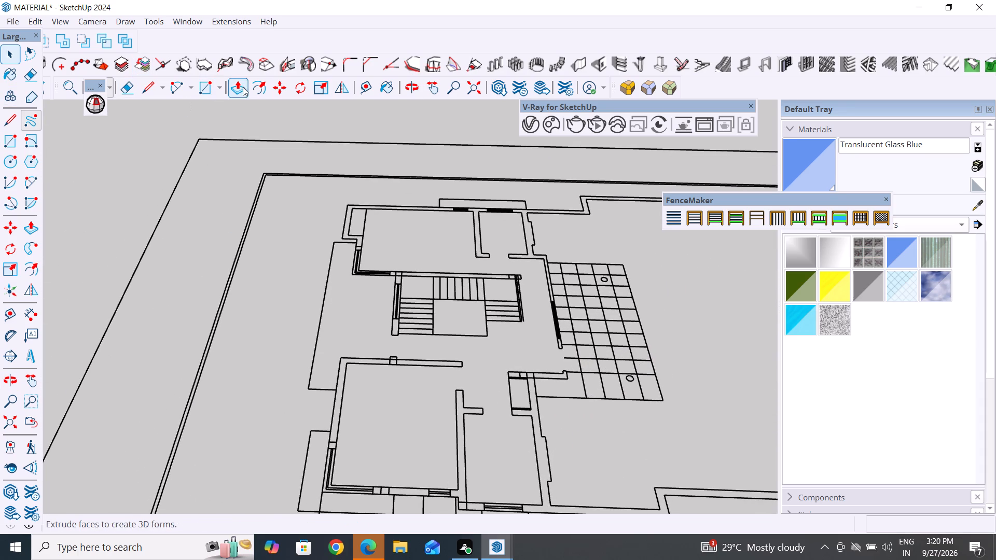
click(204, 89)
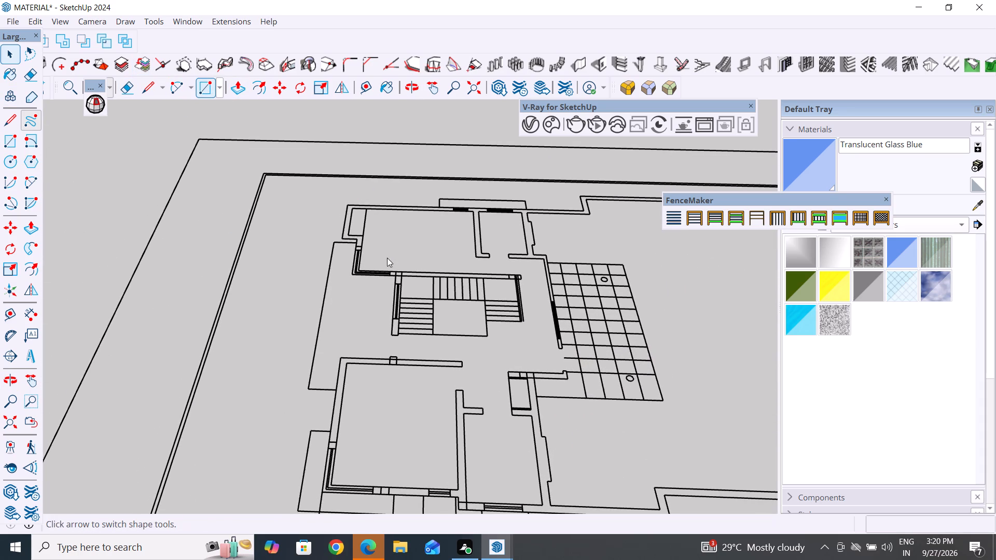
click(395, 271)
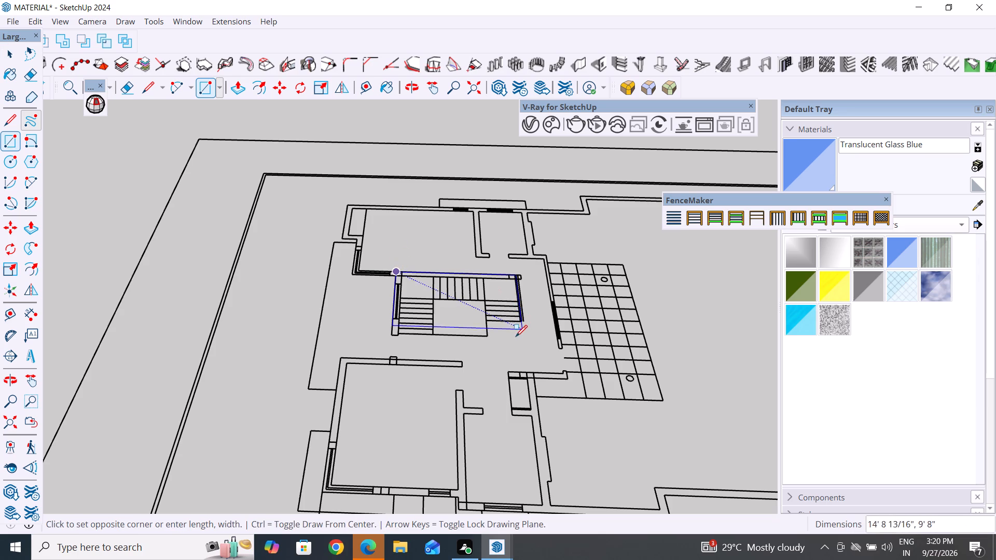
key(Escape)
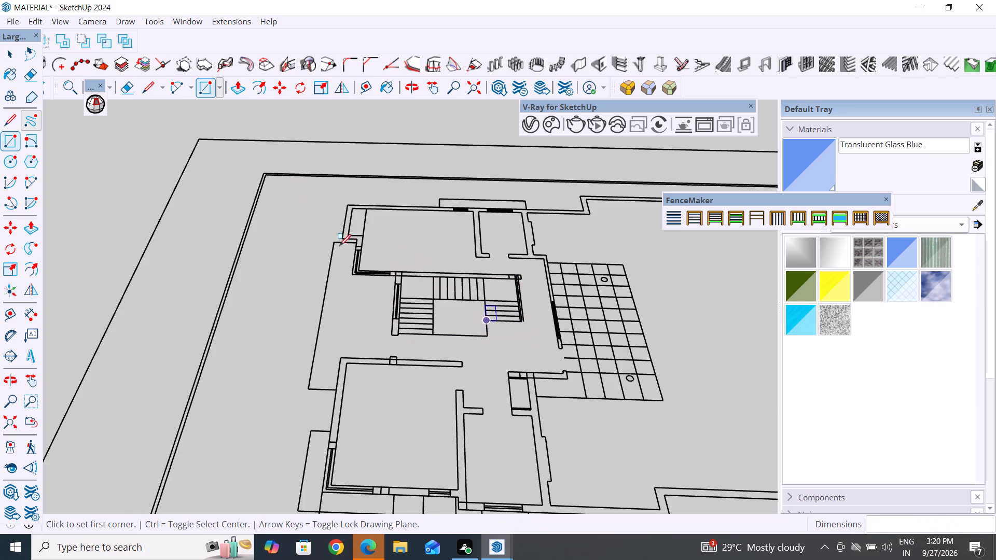
Draw a rectangle about 15' 9" by 10' 10 1/2" over the outer wall outline of the staircase in the floor plan.
click(206, 91)
scroll(557, 287, up, 5)
scroll(487, 284, up, 4)
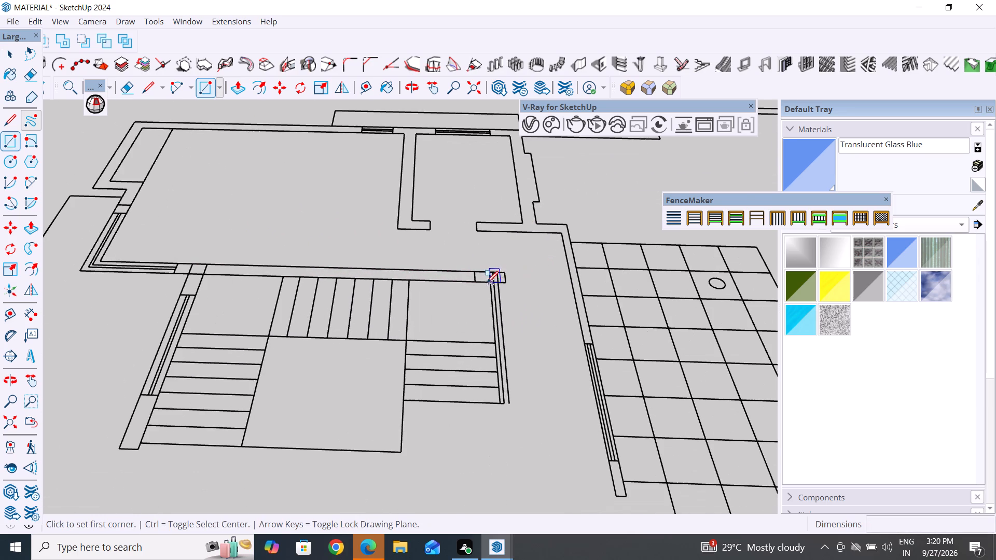
click(504, 274)
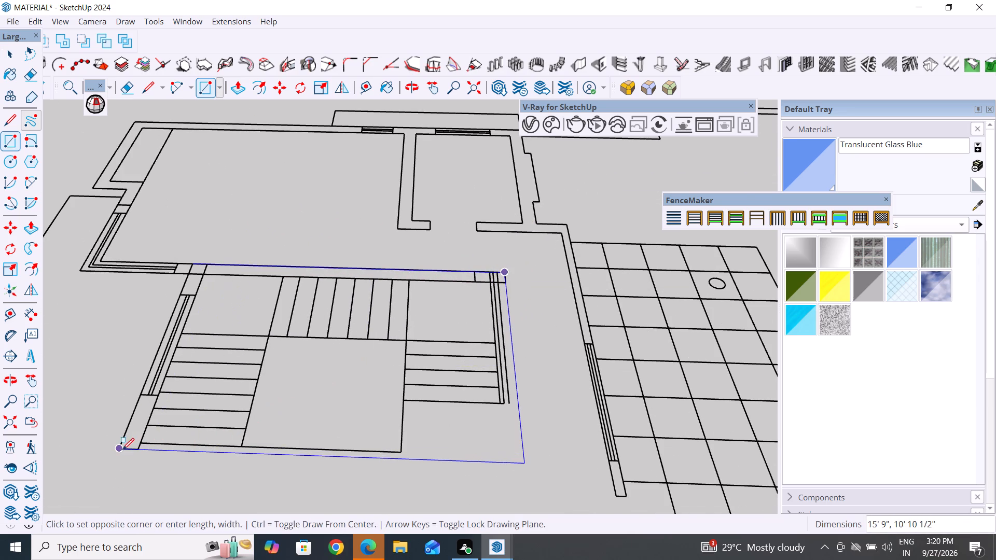
click(122, 449)
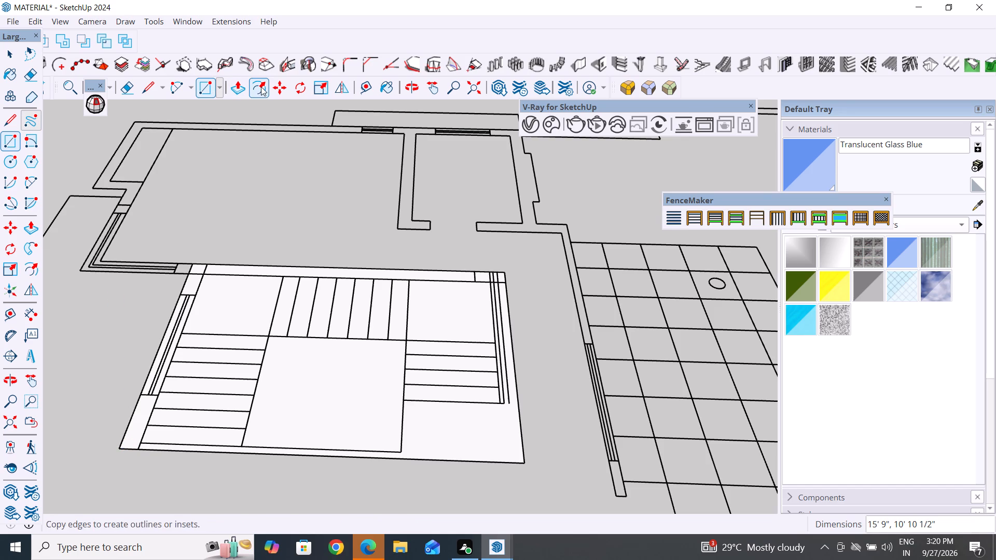
Offset the staircase rectangle's edges inward 9" and delete the inner face, leaving only the wall strip.
click(261, 87)
drag(194, 264, 209, 275)
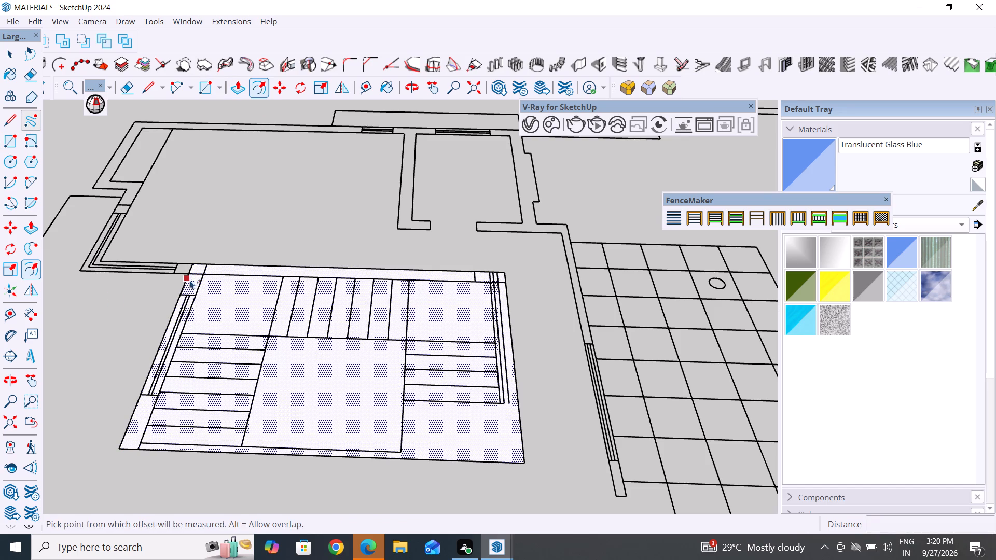
drag(190, 280, 202, 284)
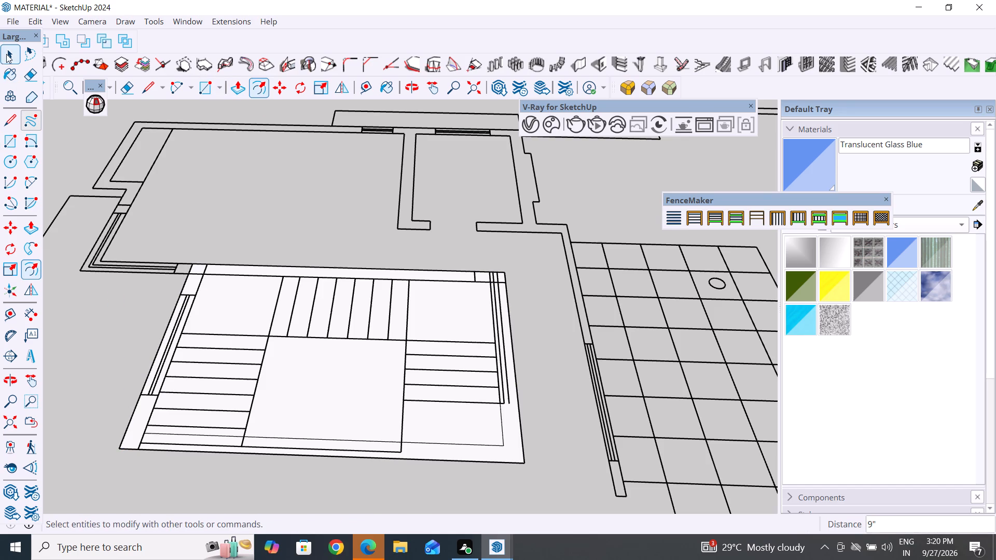
click(6, 54)
click(310, 341)
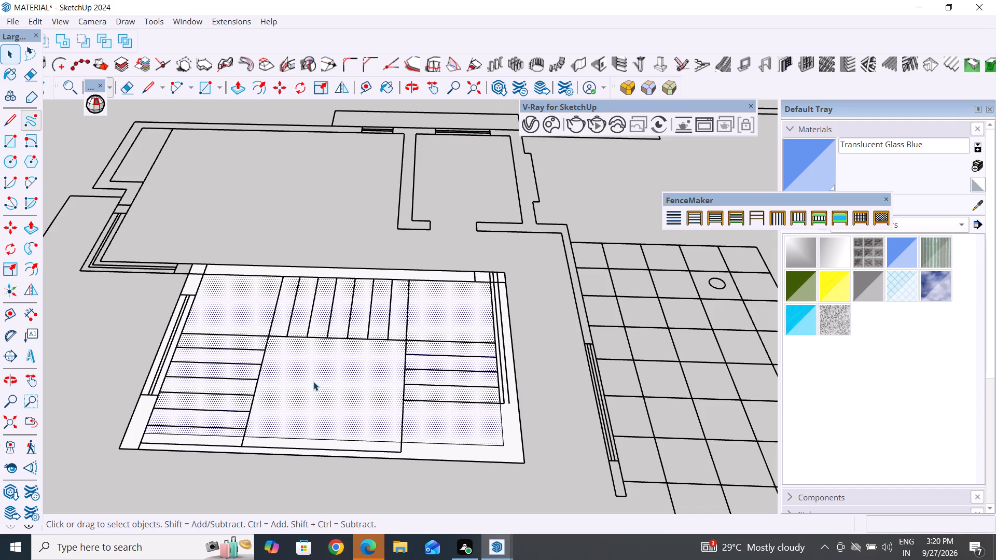
key(Delete)
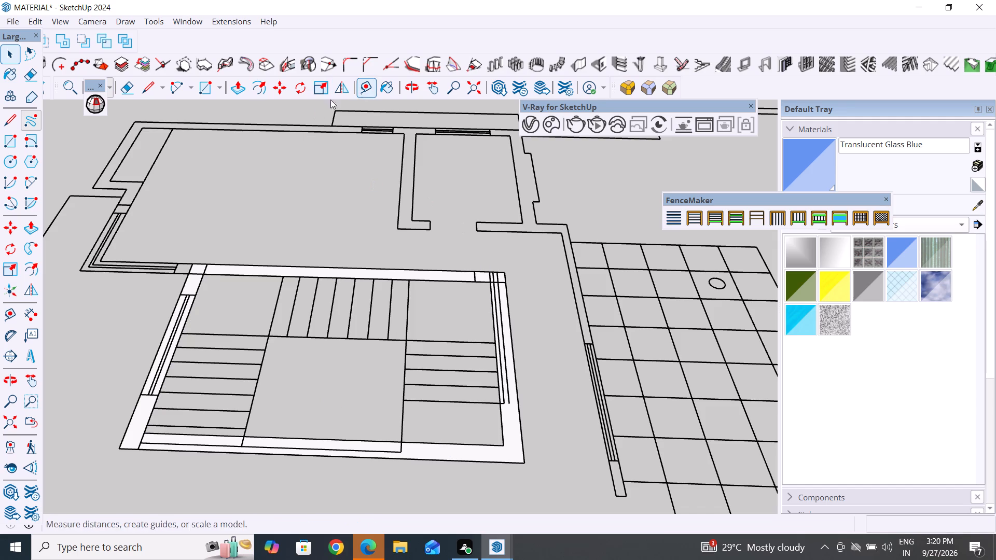
Extrude the staircase room's wall strip upward 10'.
click(239, 87)
click(520, 449)
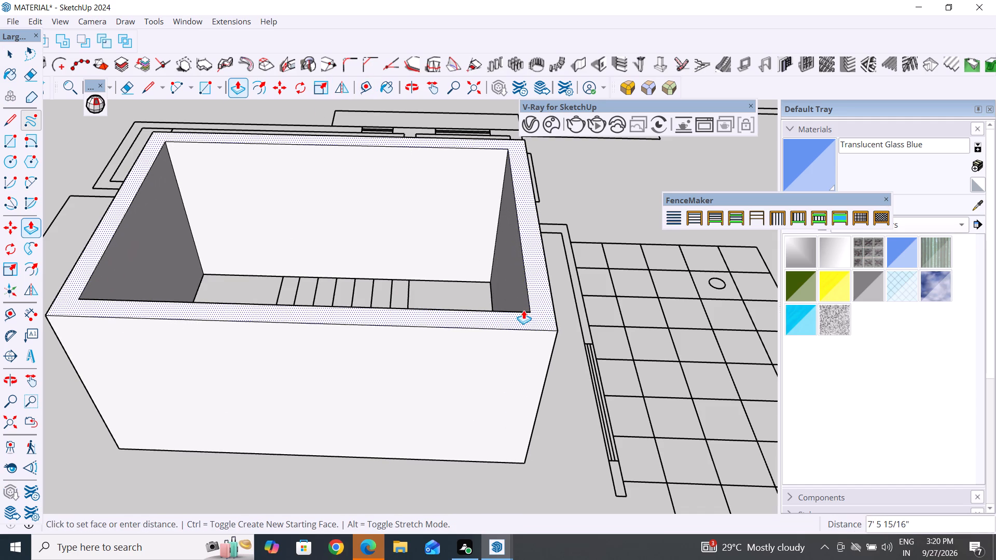
text(10)
key(apostrophe)
key(Return)
scroll(551, 363, down, 11)
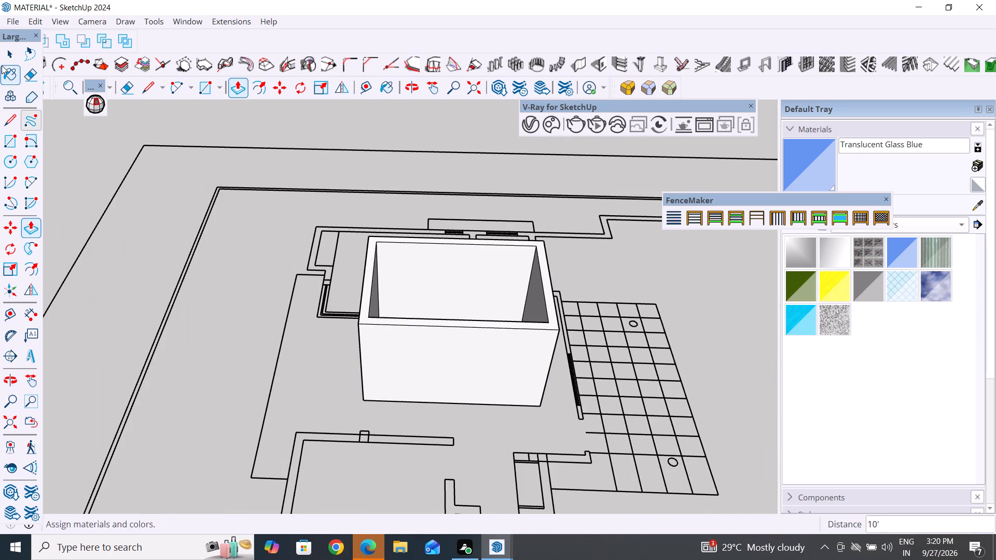
Turn on the display of back edges for the model.
click(6, 59)
key(k)
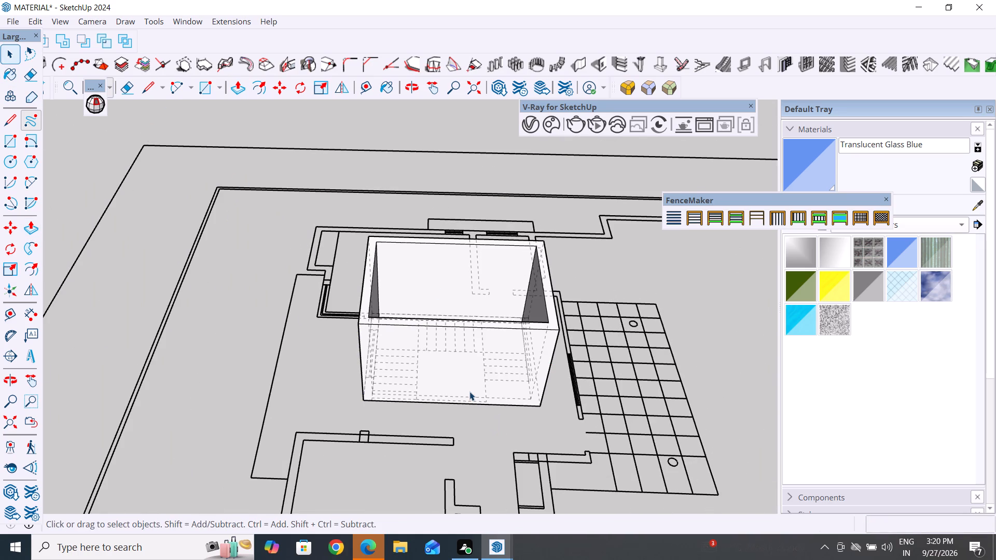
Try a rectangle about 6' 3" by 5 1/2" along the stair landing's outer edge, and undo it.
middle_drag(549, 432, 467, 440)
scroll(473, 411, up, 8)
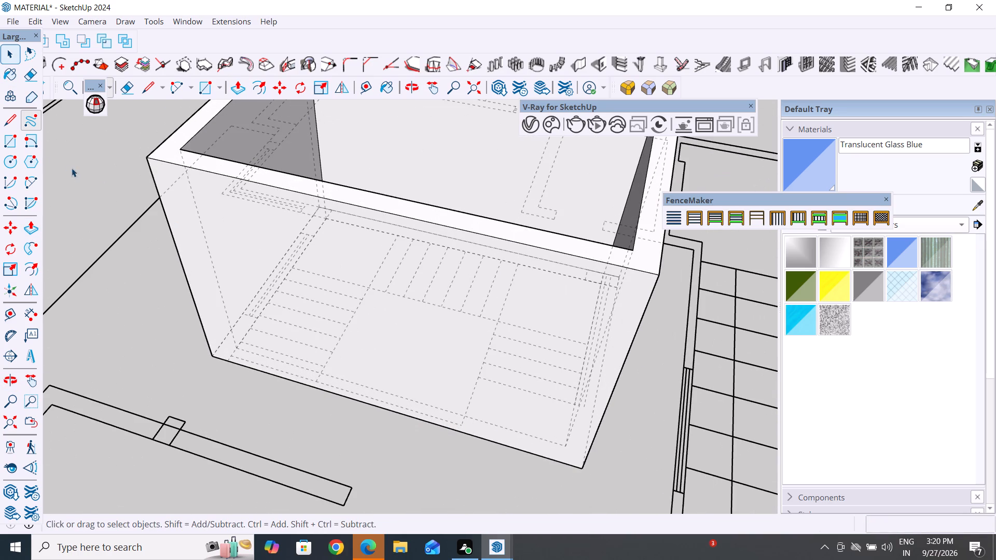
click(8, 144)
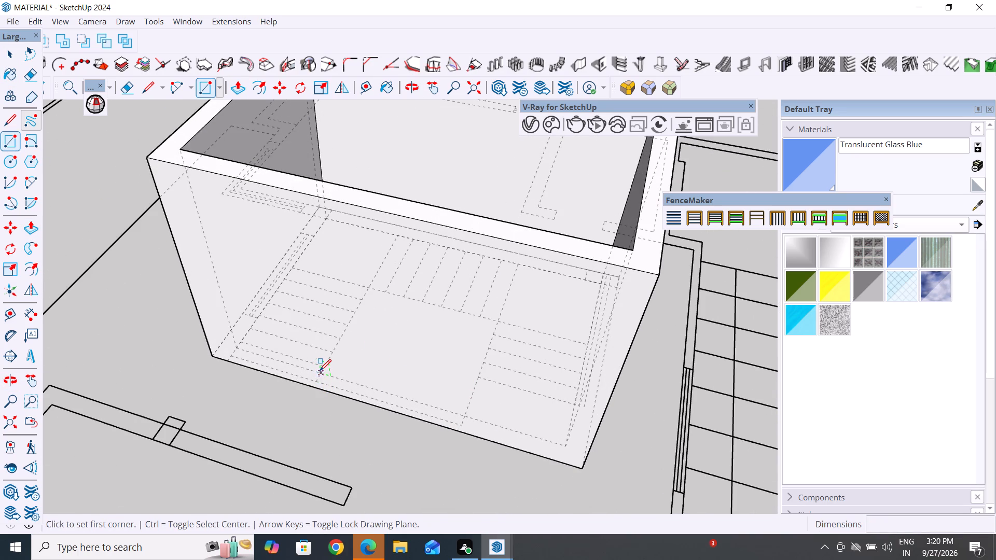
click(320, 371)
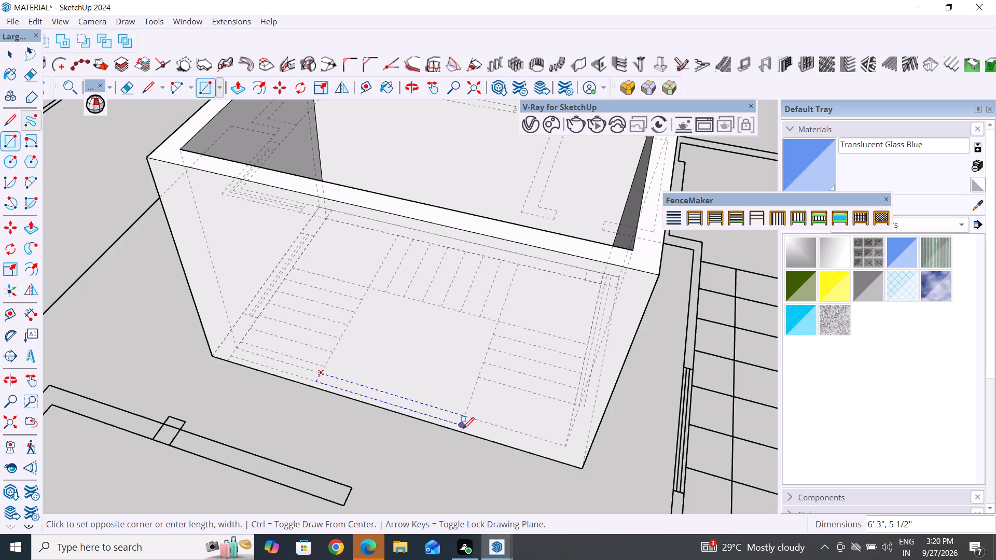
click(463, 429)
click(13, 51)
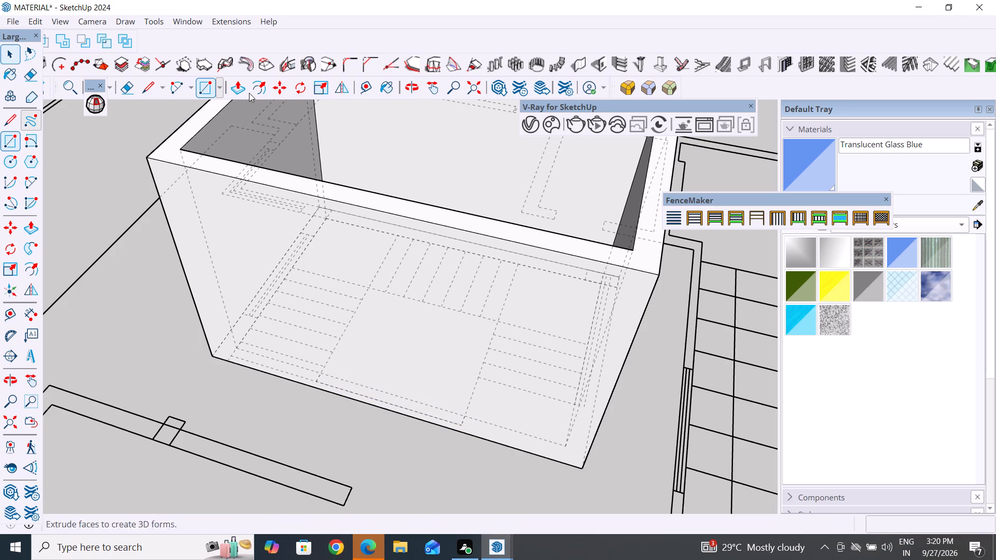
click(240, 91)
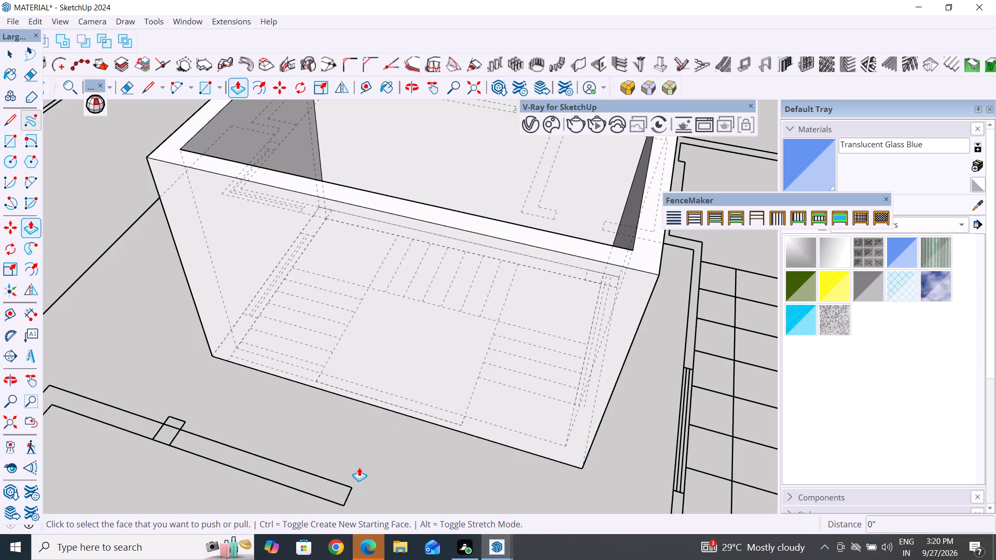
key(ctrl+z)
Make the staircase room's connected walls into a group.
click(5, 57)
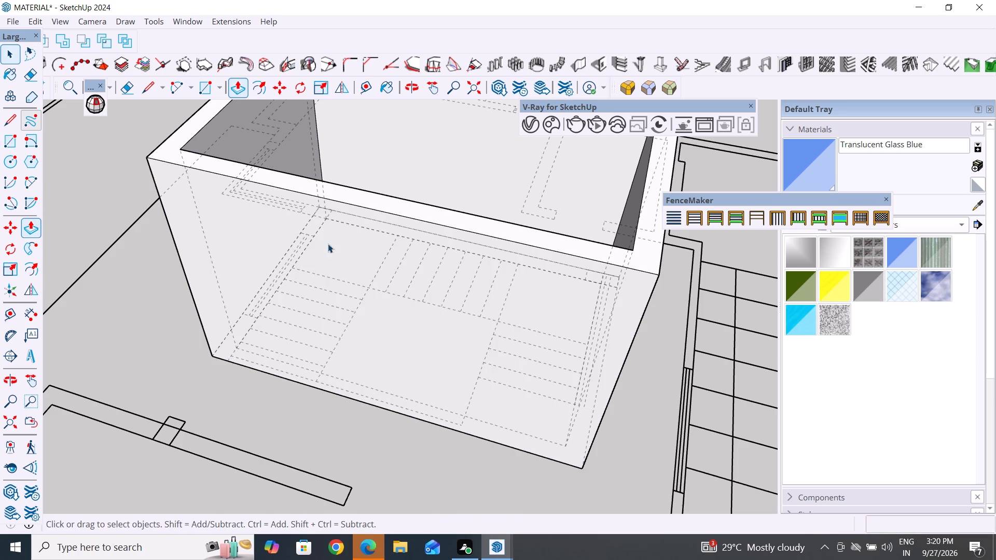
triple_click(522, 330)
right_click(522, 330)
click(577, 125)
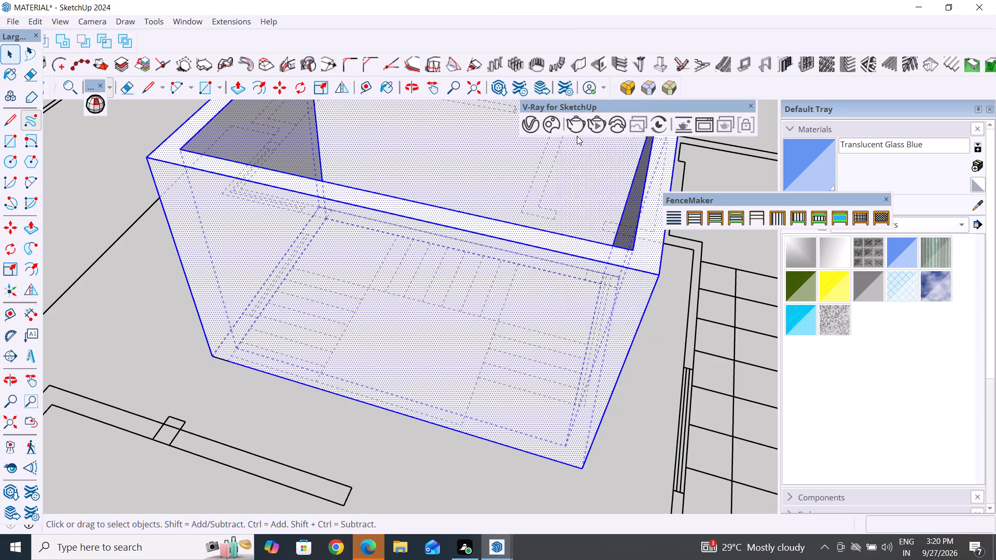
click(416, 454)
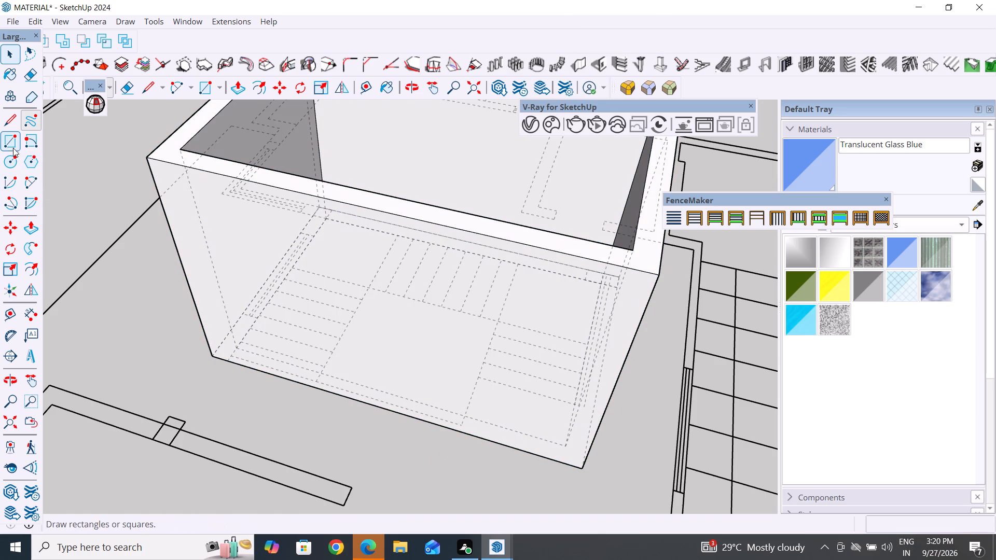
Draw a rectangle about 6' 2 5/8" by 9" across the wall thickness, along the stair landing's outer edge.
click(10, 144)
scroll(299, 370, up, 4)
click(334, 377)
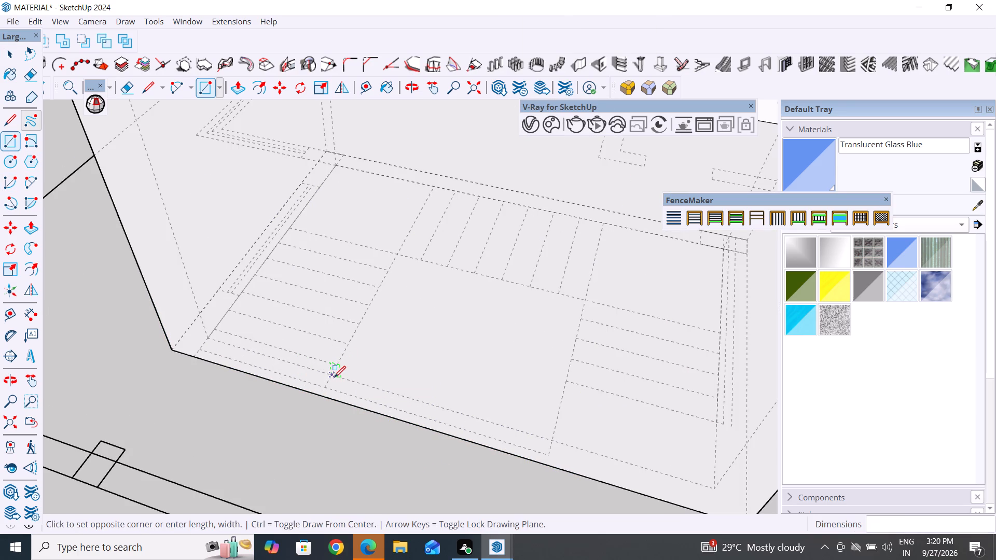
click(546, 460)
click(12, 53)
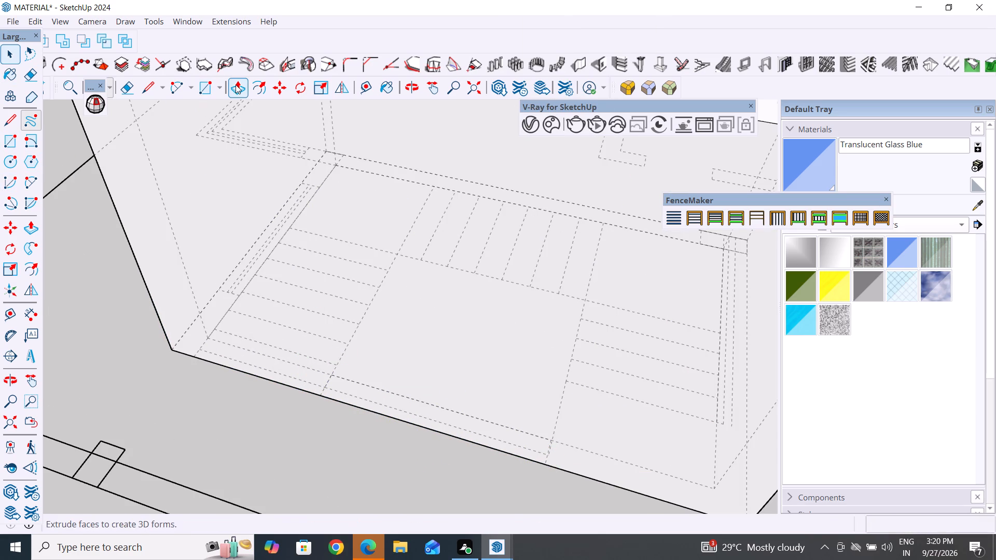
Extrude the landing-side rectangle upward 4' to form the box for a wall opening.
click(236, 85)
click(414, 410)
scroll(439, 309, down, 8)
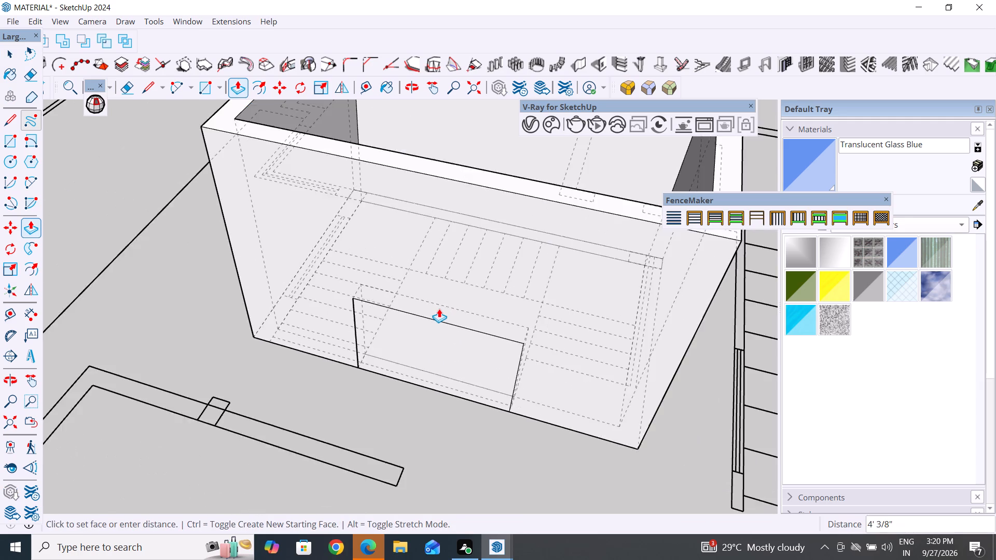
scroll(439, 309, down, 2)
middle_drag(440, 309, 503, 170)
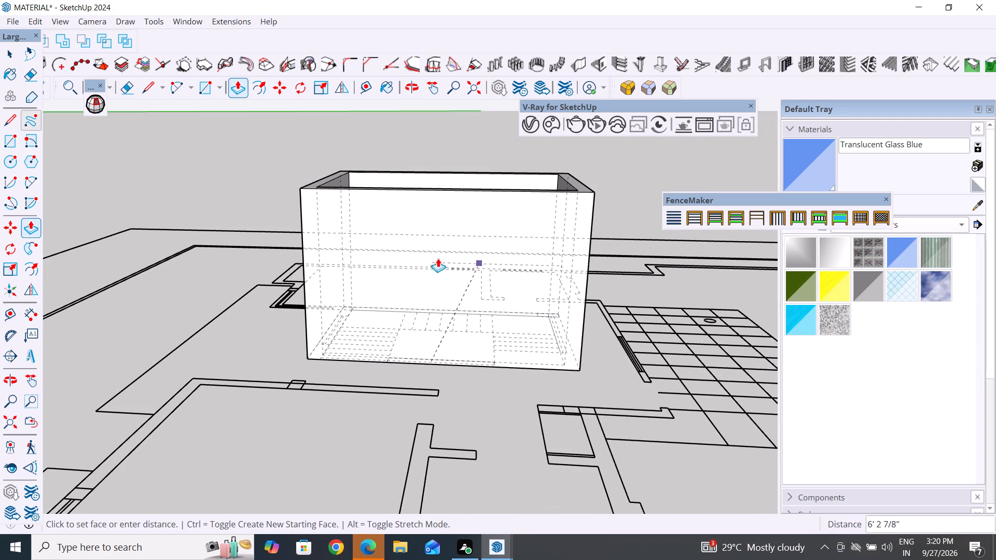
text(4')
key(Return)
Extend the opening box through both wall sides, about 3' 8" past the outer face and about 1' 8" into the room.
click(439, 326)
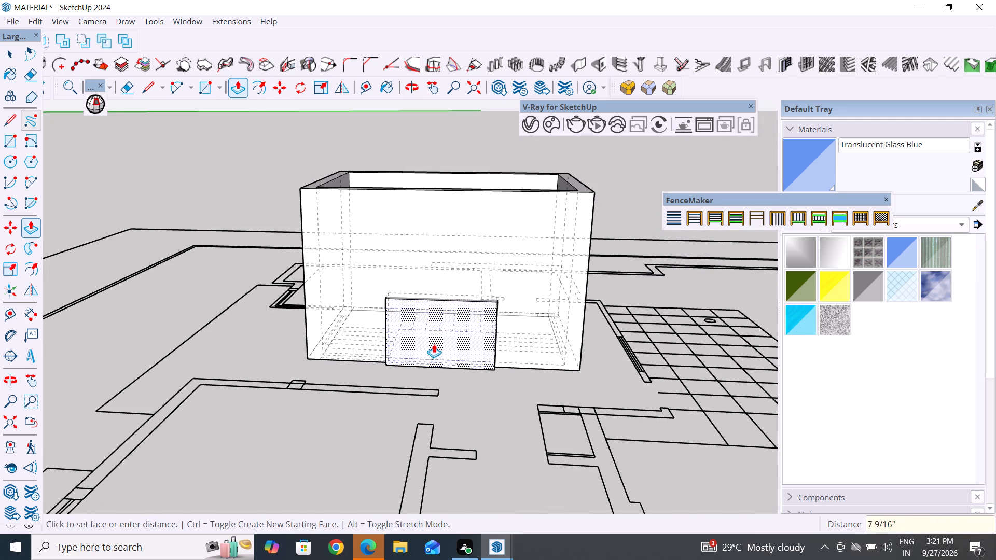
click(432, 348)
middle_drag(581, 348, 77, 552)
scroll(400, 415, up, 3)
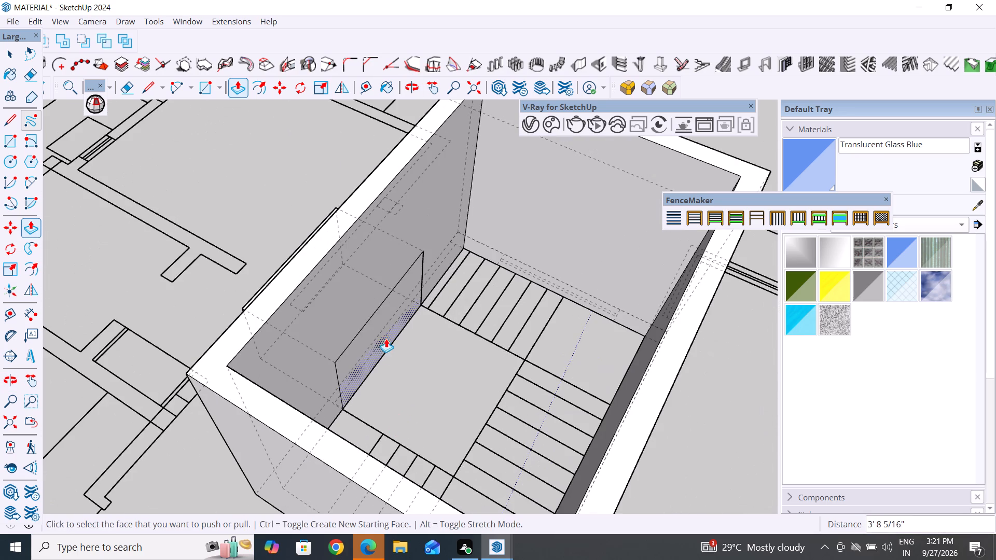
click(384, 331)
click(412, 360)
middle_drag(197, 277, 762, 231)
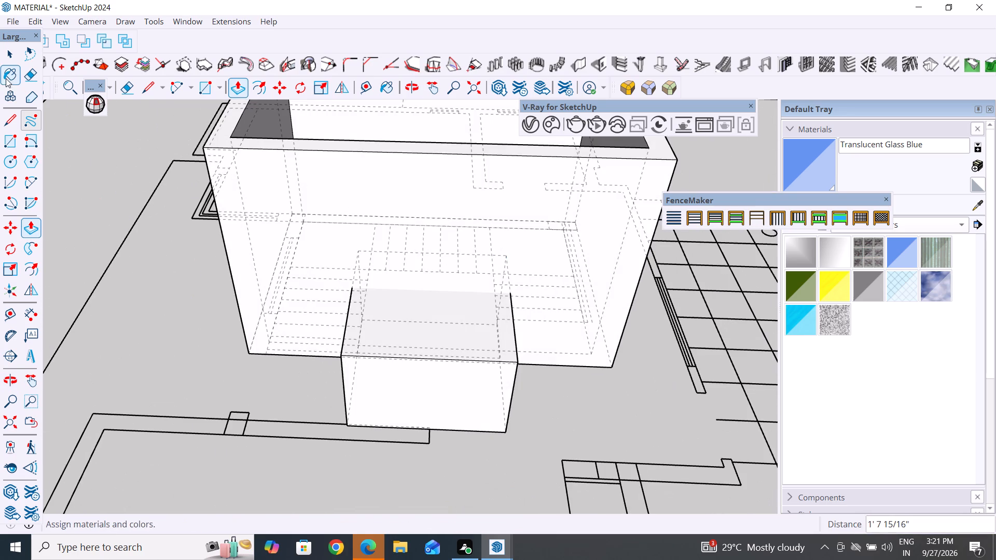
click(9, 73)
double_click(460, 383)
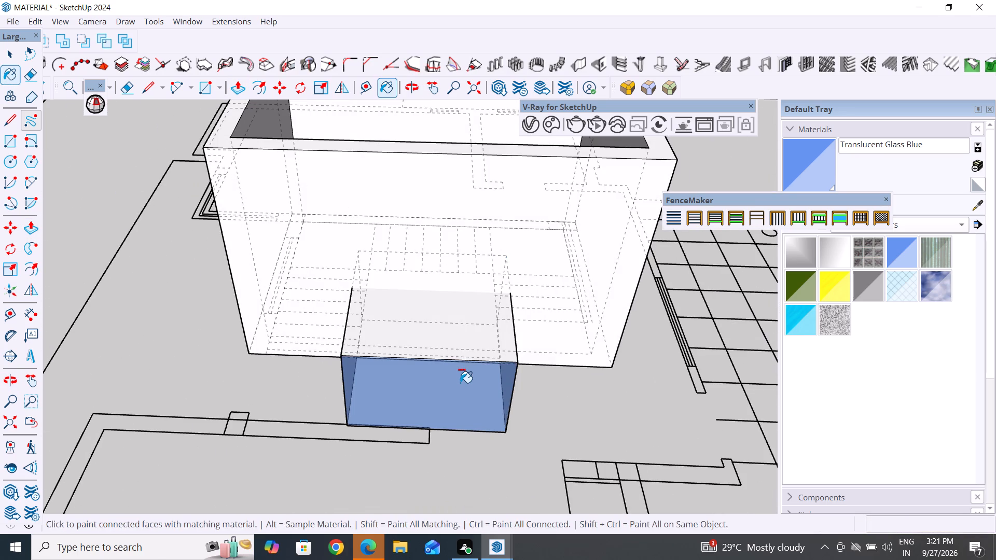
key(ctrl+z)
Make the opening box's connected faces and edges into a group.
click(9, 55)
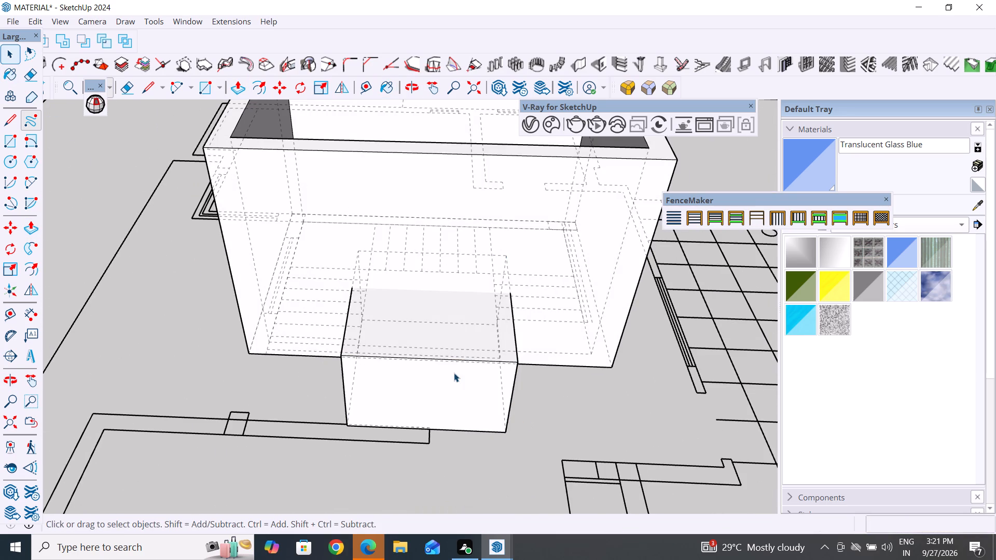
triple_click(454, 373)
click(454, 373)
right_drag(454, 373, 449, 371)
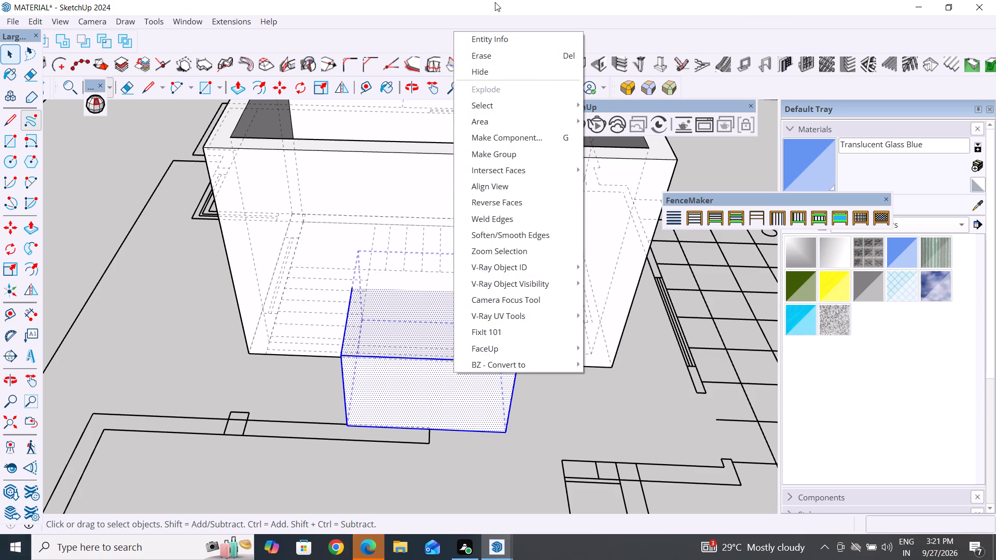
click(515, 154)
Move the opening box group straight up 3' from the base of the staircase room's wall.
scroll(318, 298, up, 1)
middle_drag(321, 301, 550, 223)
scroll(371, 337, up, 2)
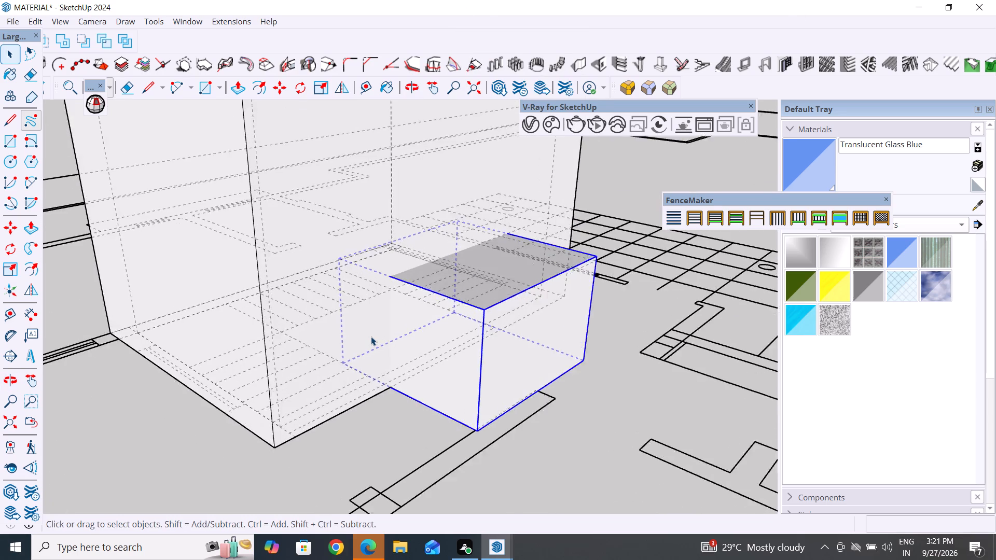
scroll(371, 337, up, 2)
key(m)
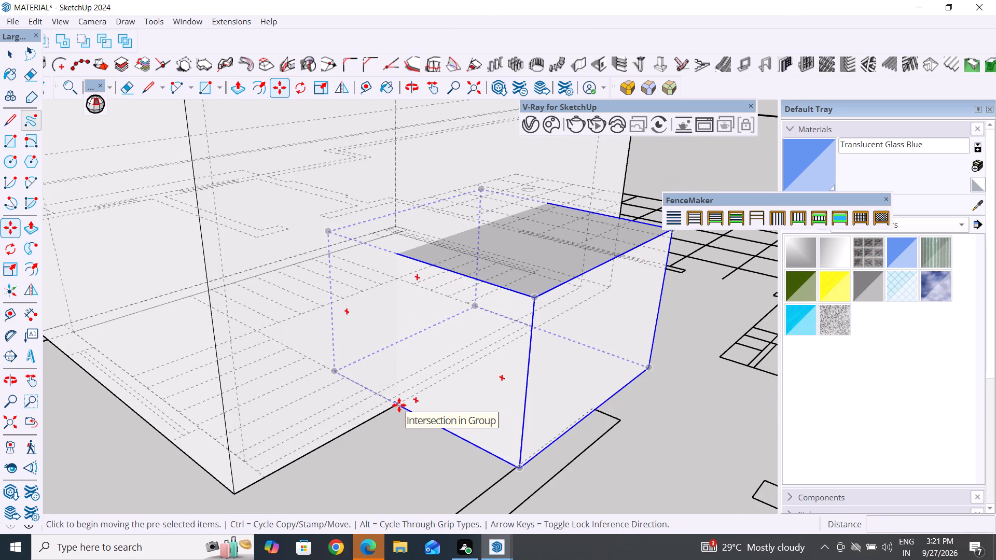
click(399, 405)
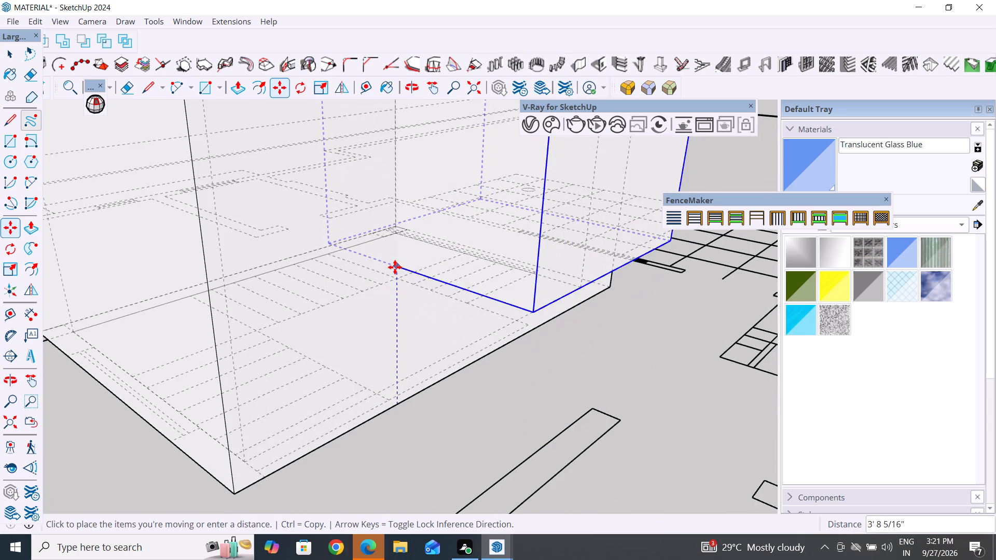
text(3')
key(Return)
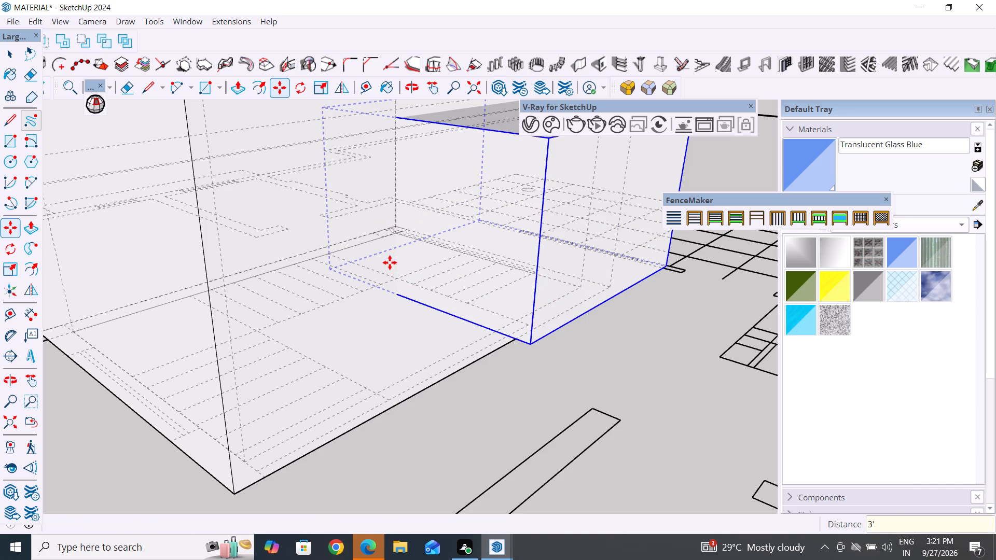
click(11, 56)
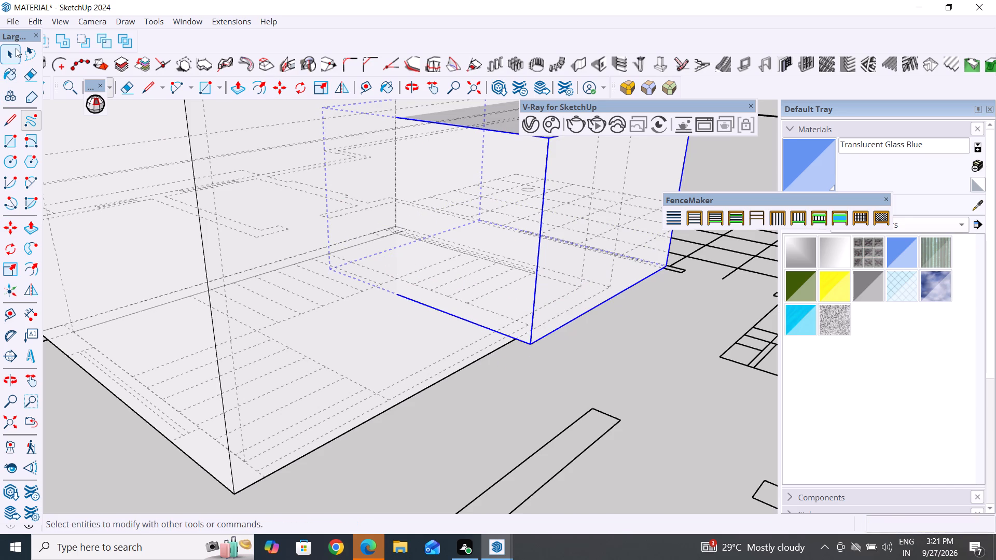
click(6, 52)
click(627, 443)
click(580, 274)
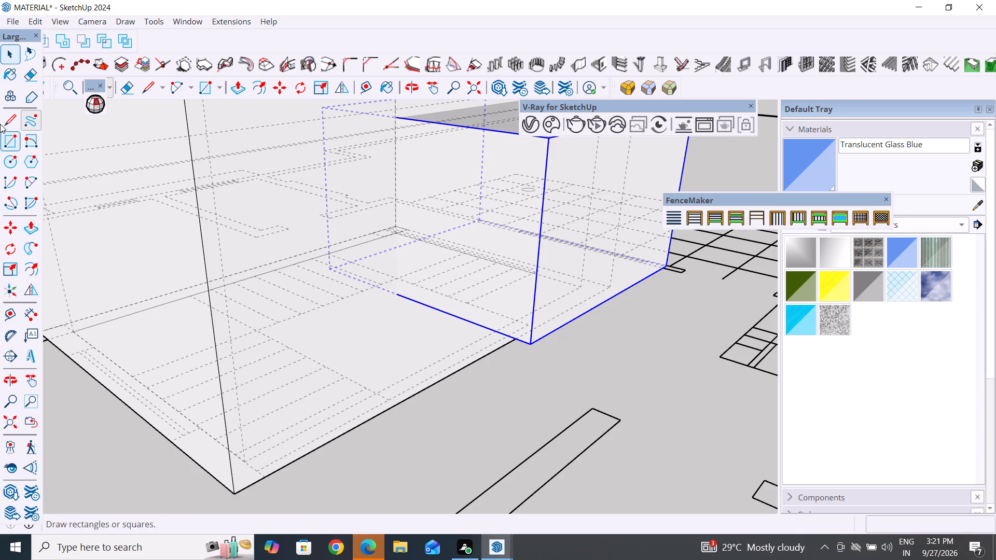
Subtract the opening box from the staircase room's walls to cut the window opening.
click(89, 39)
click(314, 310)
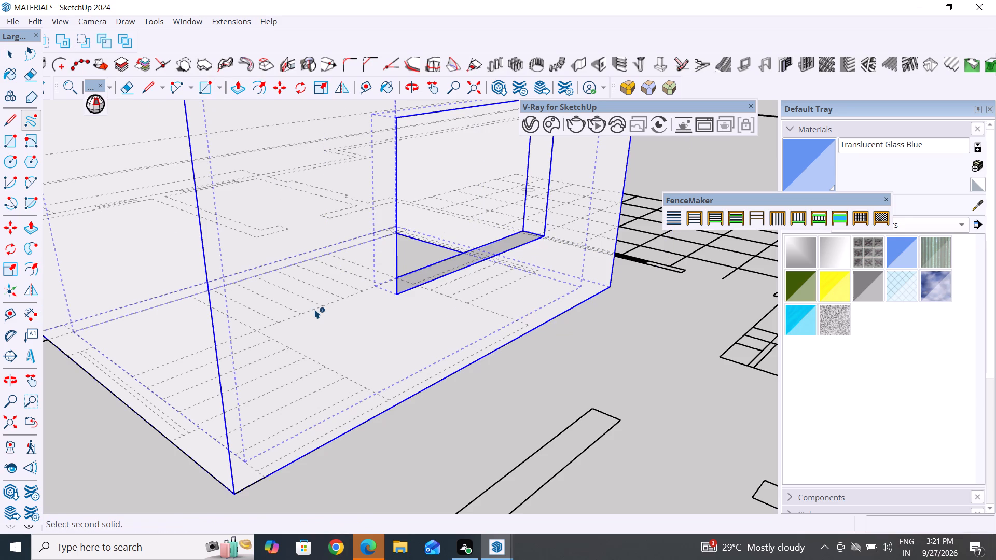
click(8, 55)
click(558, 370)
Move the staircase room by its bottom corner onto the matching corner of the building's rooftop stair opening, beneath the existing roof slabs.
scroll(619, 311, down, 7)
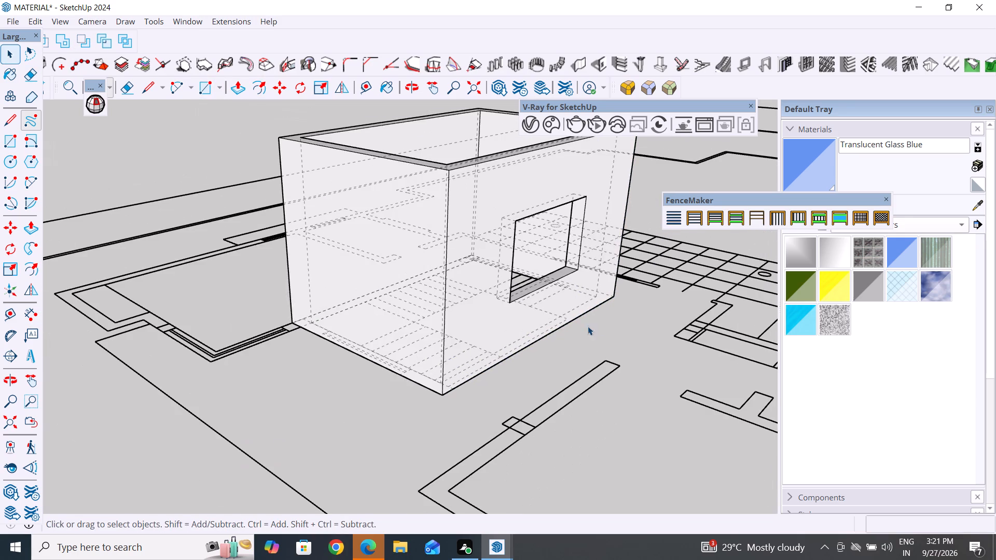
click(527, 315)
key(m)
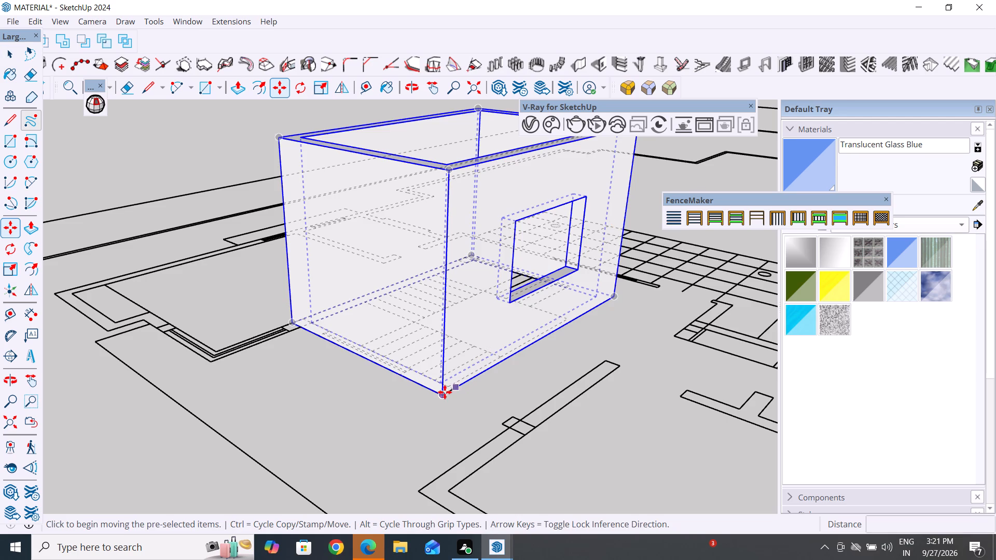
click(442, 395)
scroll(789, 363, down, 20)
scroll(789, 363, down, 18)
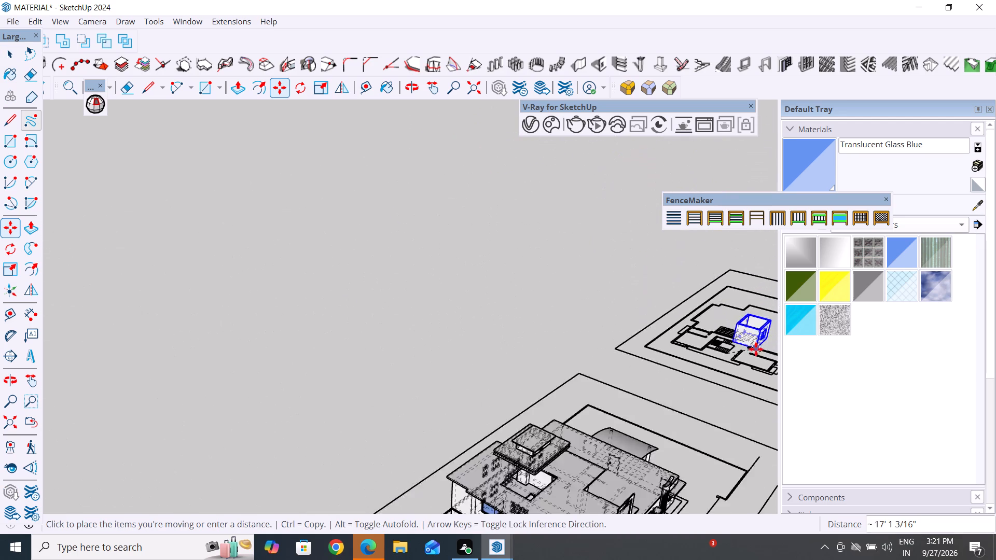
scroll(756, 349, down, 2)
middle_drag(692, 388, 614, 352)
scroll(727, 508, up, 18)
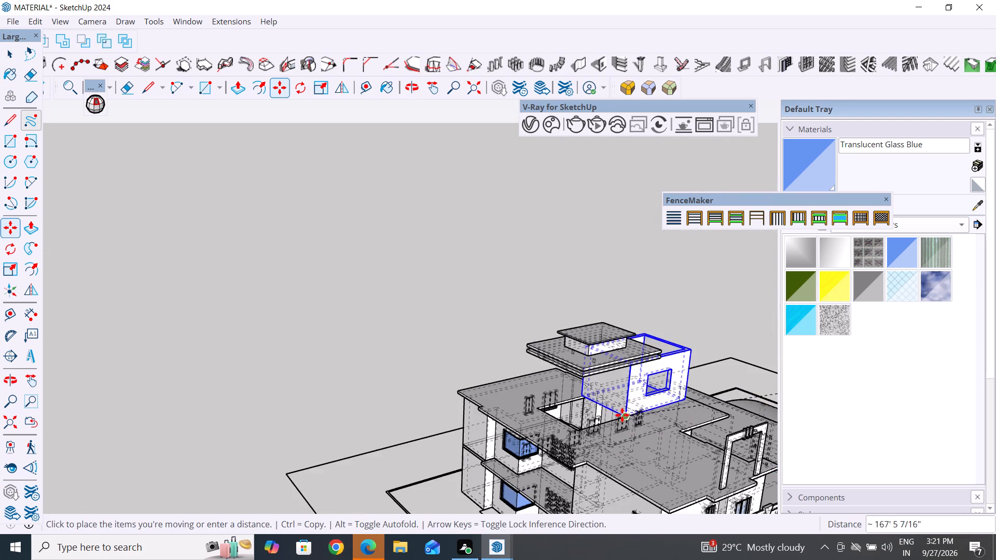
scroll(622, 415, up, 11)
scroll(527, 452, up, 5)
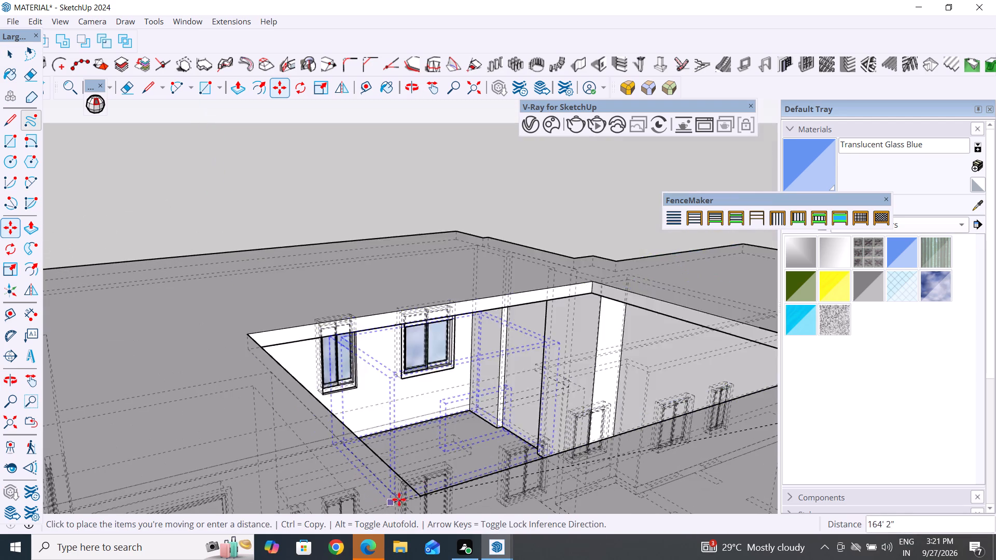
click(420, 497)
scroll(465, 367, down, 18)
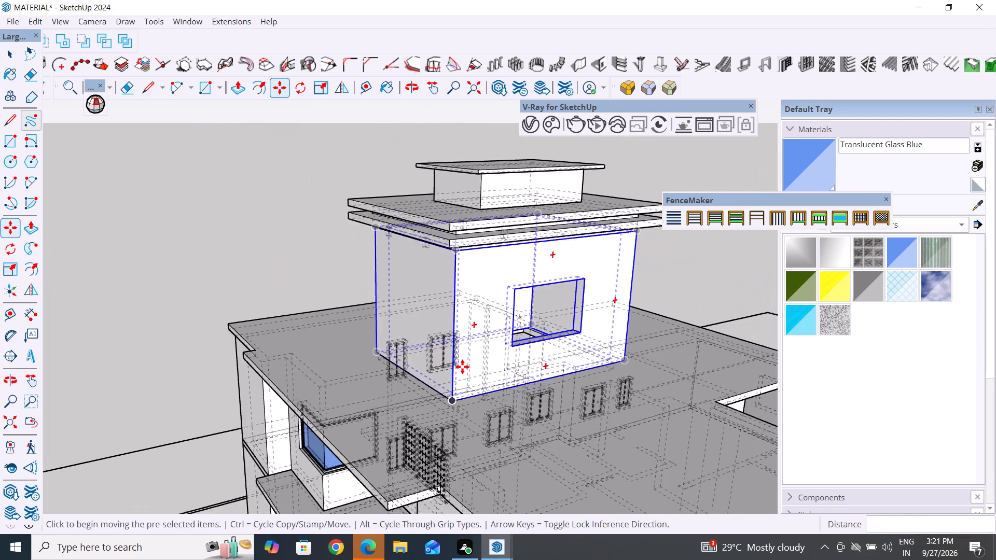
scroll(462, 367, down, 8)
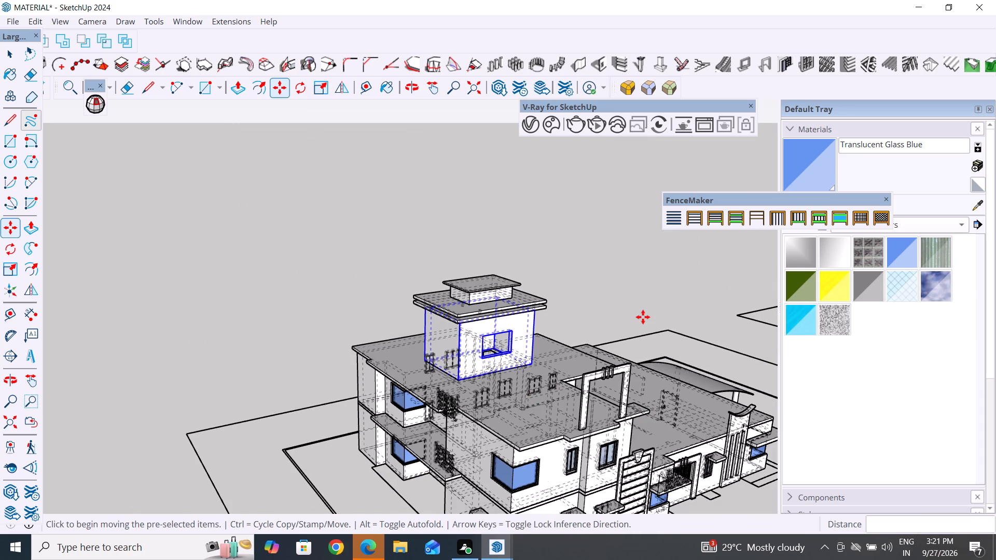
Turn off the display of back edges.
key(k)
scroll(567, 427, up, 5)
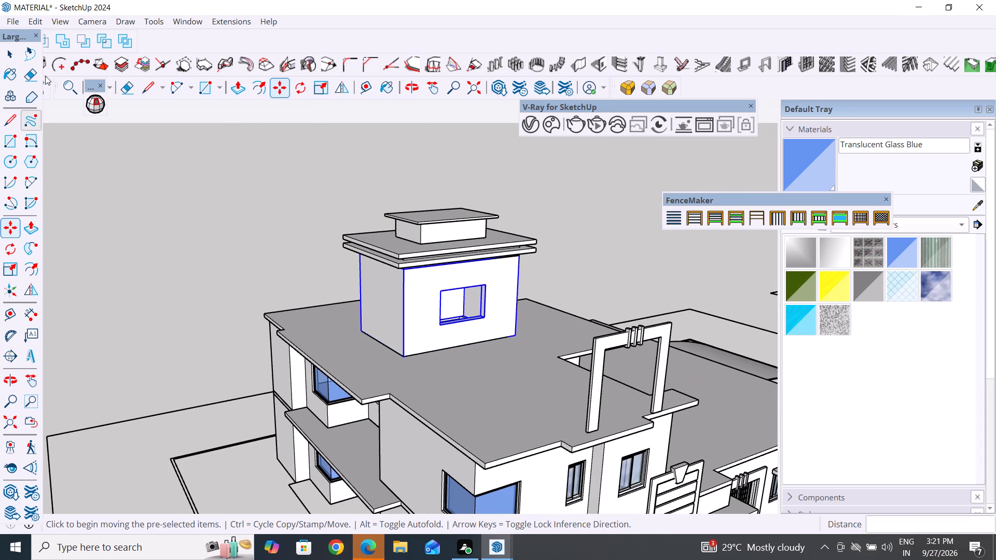
Move the decorative frame with three vertical bars from the roof edge to the base of the staircase room's window wall.
click(16, 52)
click(644, 216)
click(592, 426)
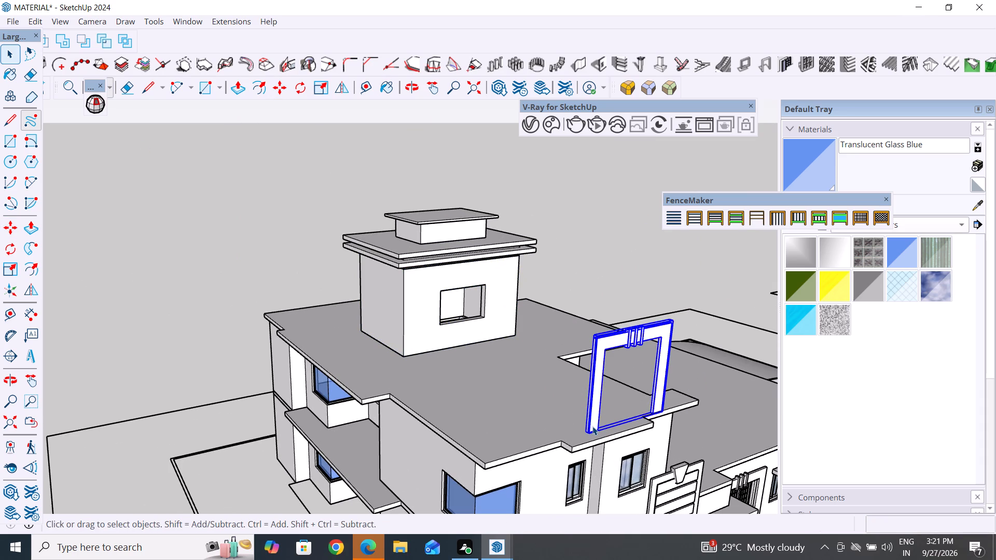
key(m)
click(584, 435)
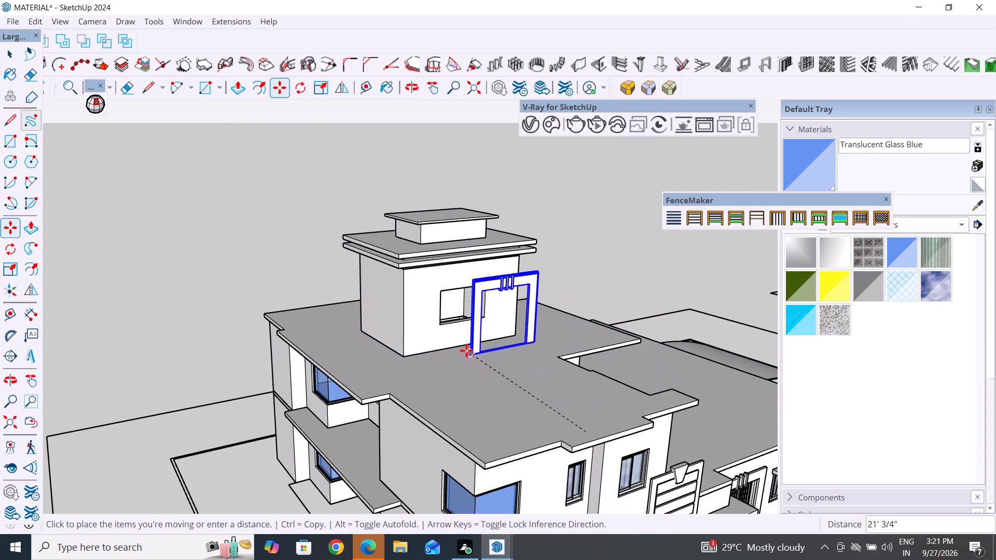
click(437, 345)
Shift the decorative frame about 9 1/2" along the wall so its inner edge lines up with the window opening's side.
middle_drag(549, 322, 406, 285)
scroll(411, 306, up, 2)
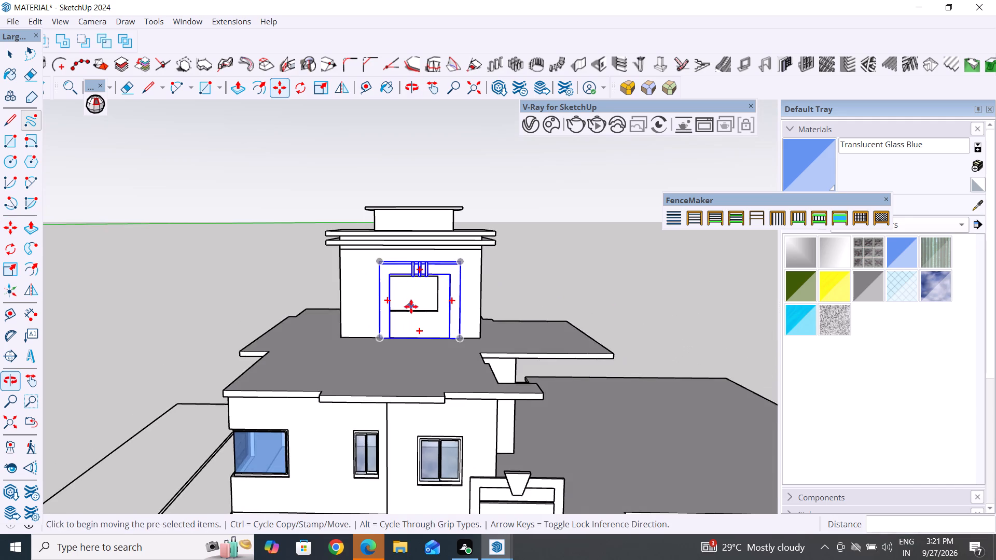
scroll(411, 306, up, 3)
middle_drag(452, 330, 354, 312)
scroll(347, 297, up, 4)
scroll(295, 292, up, 3)
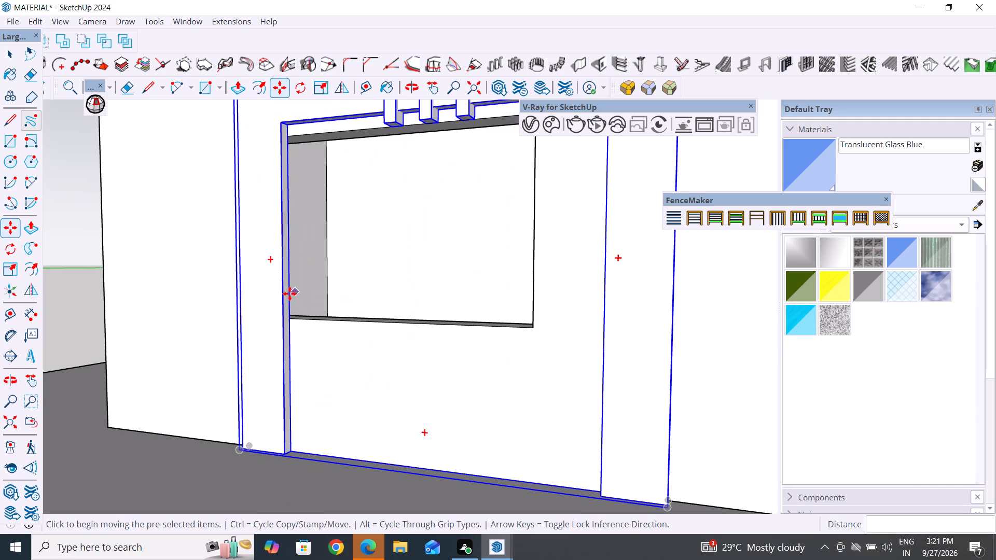
click(288, 294)
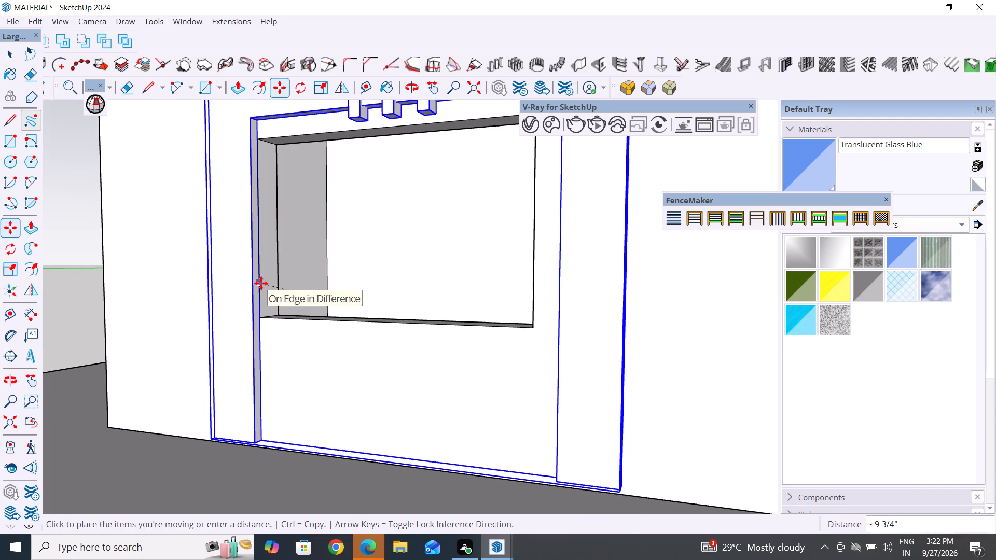
click(261, 285)
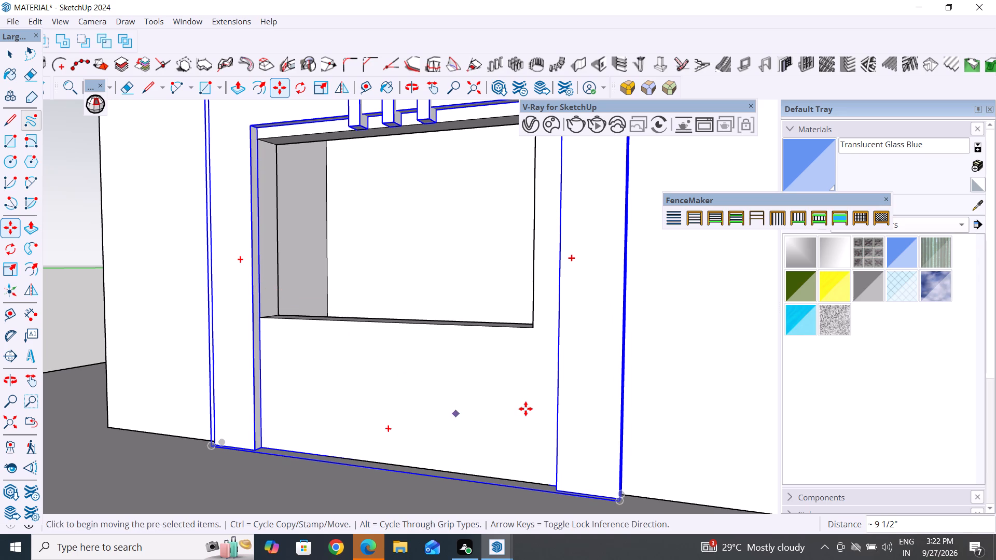
Push the window opening's far side face outward about 6 3/8" to the decorative frame's inner edge, inside the staircase room group.
scroll(525, 409, down, 6)
middle_drag(555, 410, 617, 422)
scroll(617, 340, up, 3)
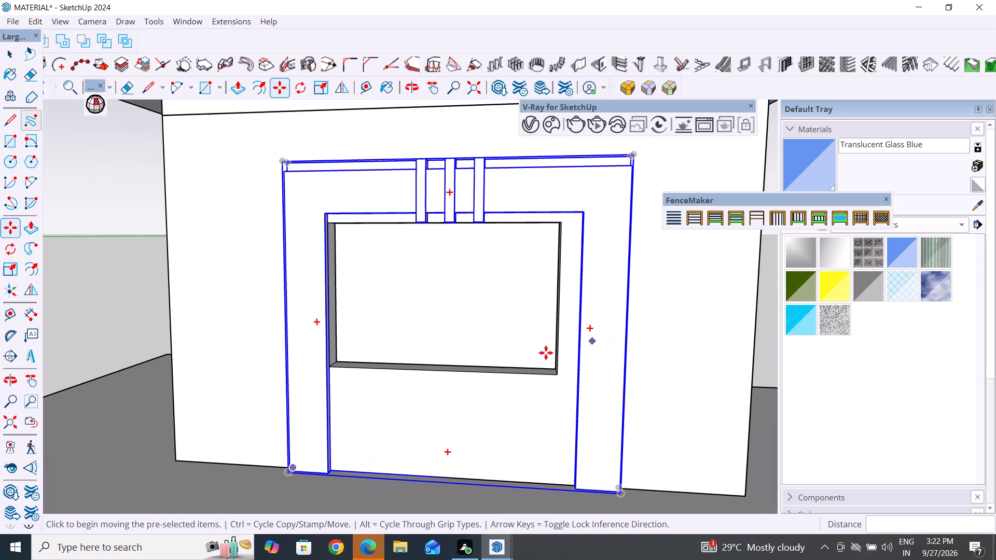
middle_drag(564, 379, 640, 397)
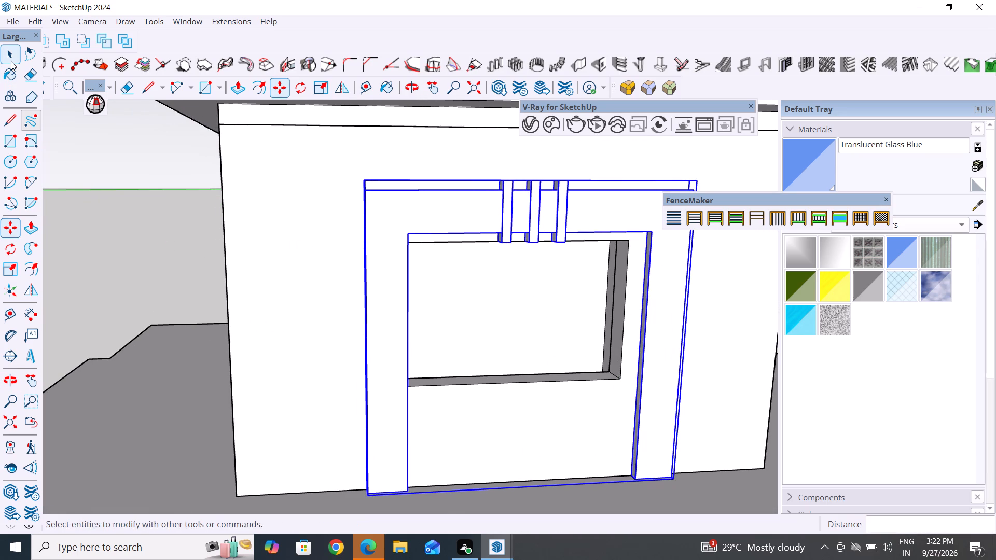
click(11, 61)
scroll(576, 282, up, 4)
middle_drag(631, 363, 673, 371)
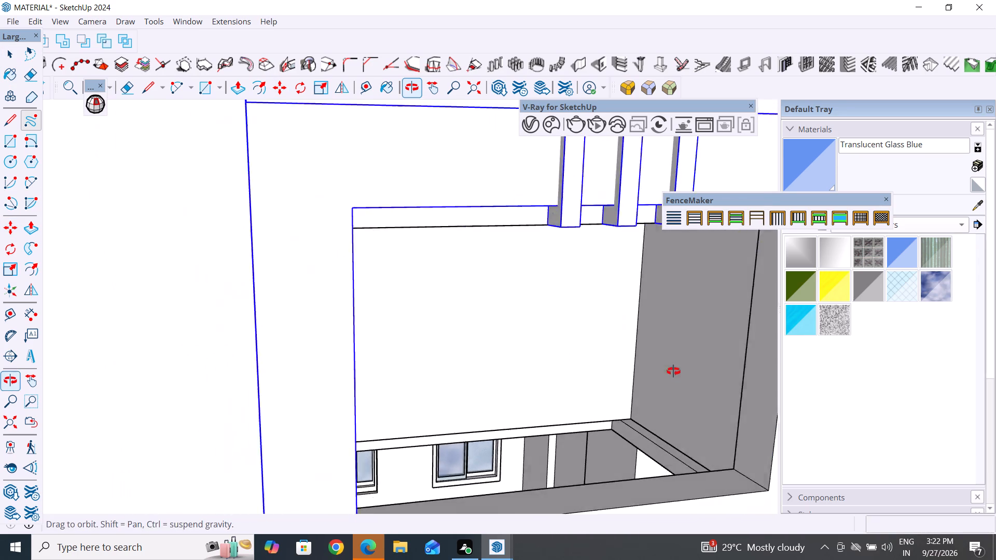
middle_drag(673, 371, 674, 371)
scroll(534, 343, down, 10)
scroll(601, 352, up, 4)
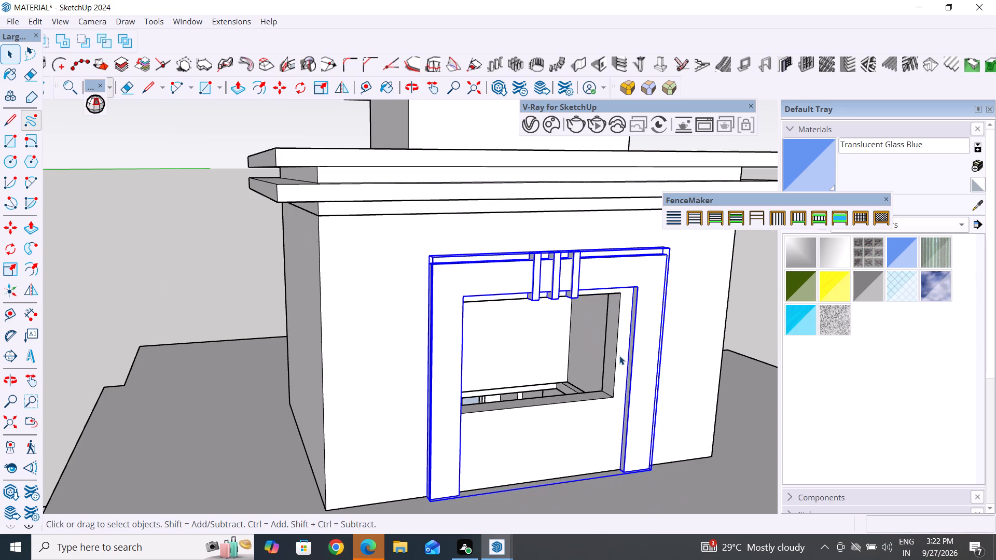
click(619, 356)
middle_drag(609, 360, 669, 361)
scroll(605, 348, up, 3)
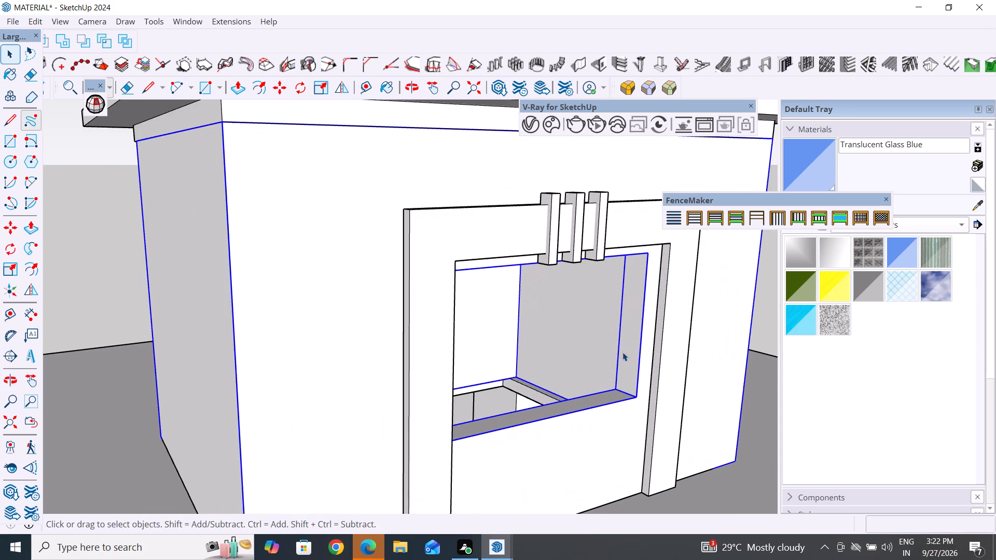
triple_click(630, 352)
click(630, 352)
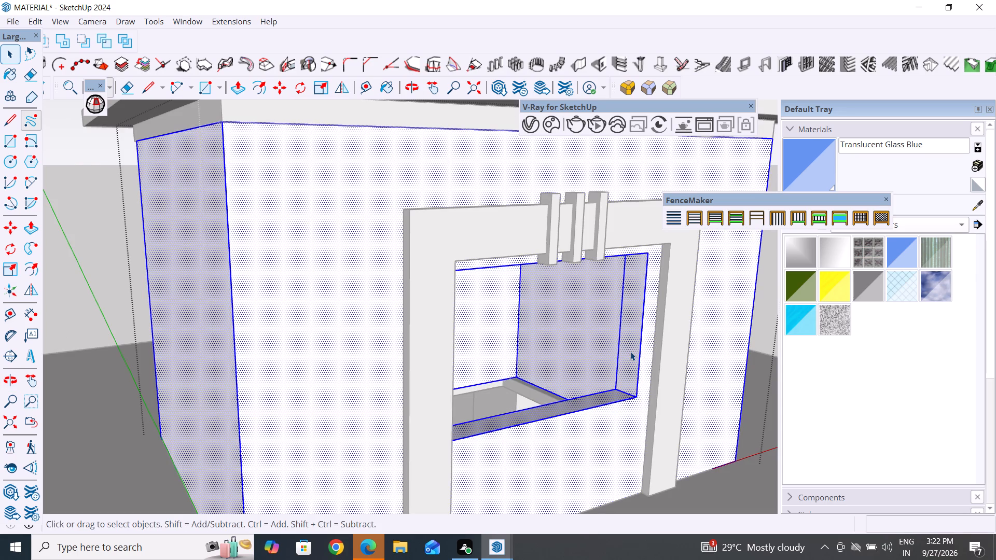
shift+click(630, 352)
shift+click(702, 351)
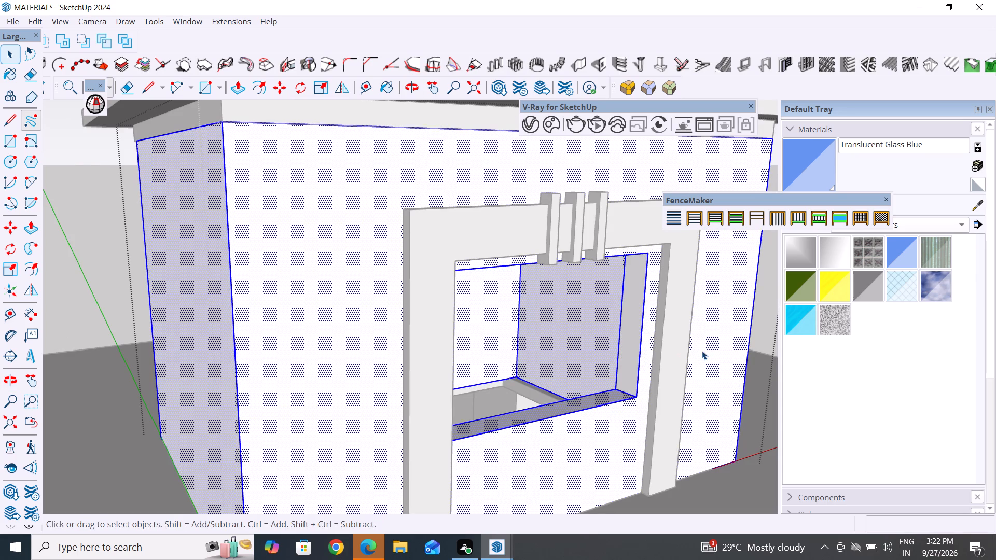
click(646, 425)
click(632, 366)
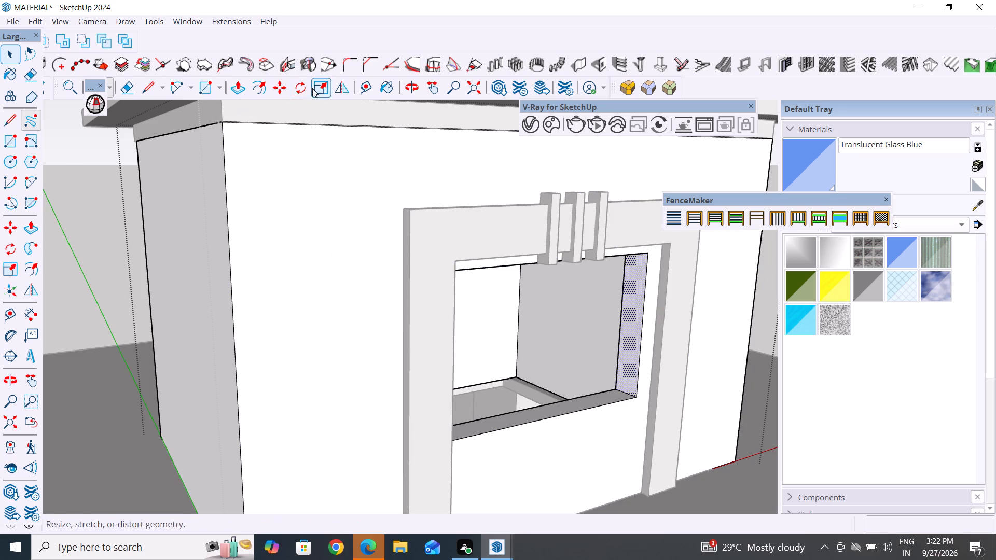
click(245, 88)
click(628, 374)
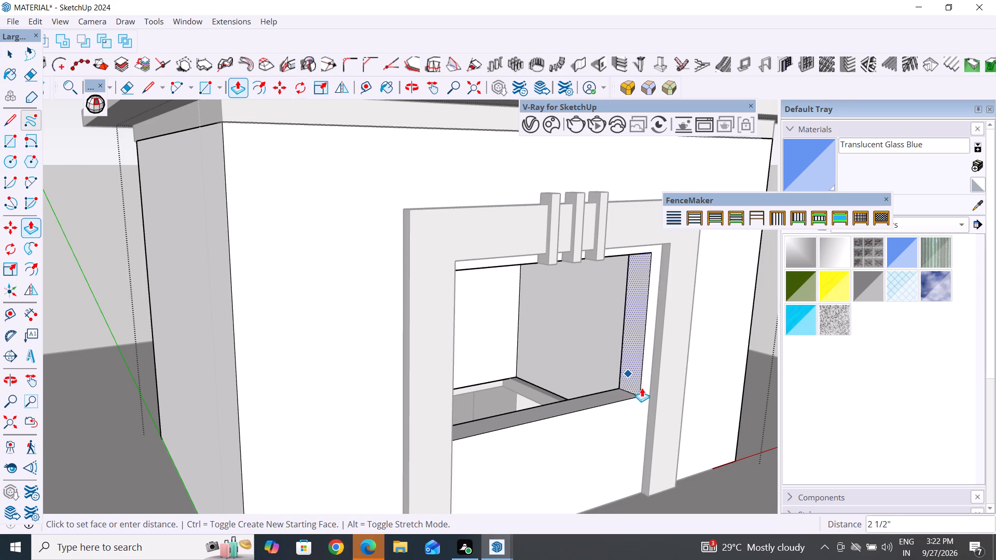
click(650, 391)
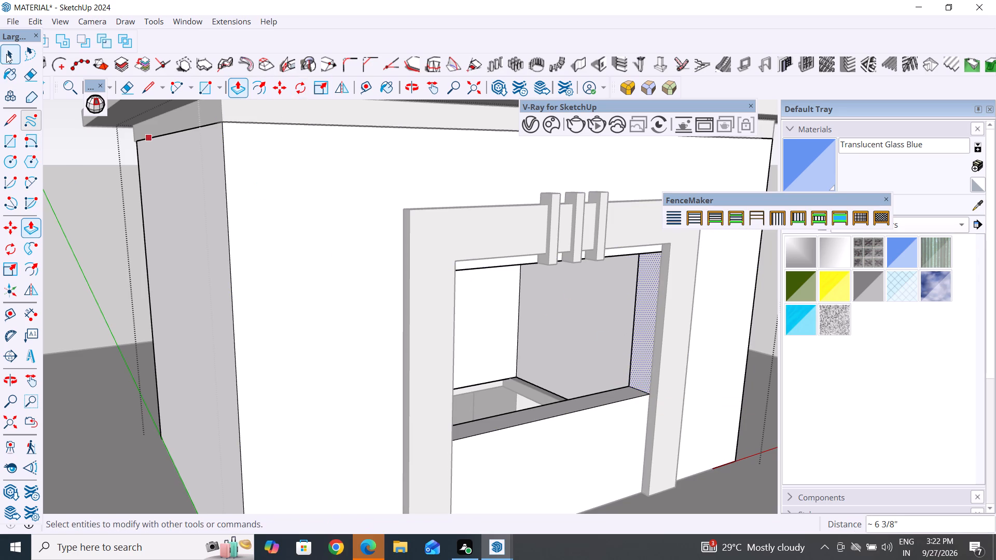
click(6, 54)
click(96, 214)
Unhide the hidden three-panel grille window in front of the staircase room's wall.
scroll(162, 330, down, 13)
middle_drag(356, 365, 224, 288)
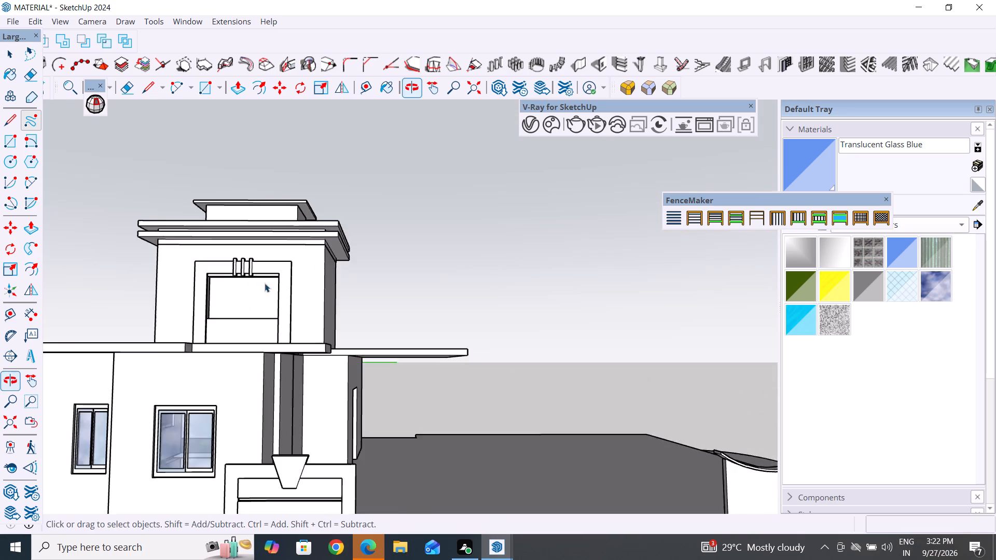
scroll(317, 263, down, 13)
scroll(403, 377, up, 4)
middle_drag(459, 411, 466, 440)
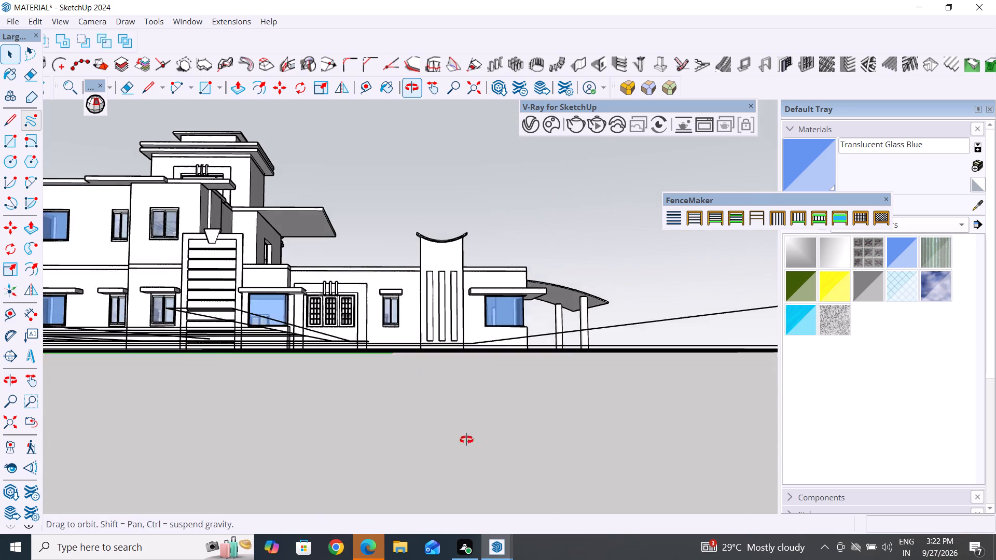
middle_drag(466, 440, 472, 464)
click(35, 18)
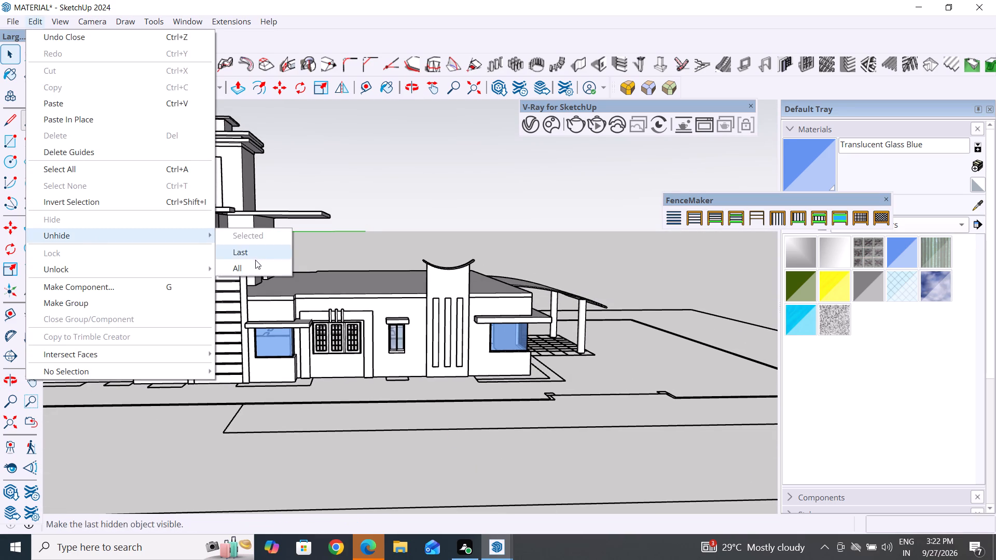
click(255, 263)
Move the three-panel grille window 2' 5 9/16" along the wall so its bottom corner meets the decorative frame's inner edge.
middle_drag(217, 207, 370, 281)
middle_drag(94, 206, 164, 241)
scroll(160, 236, up, 5)
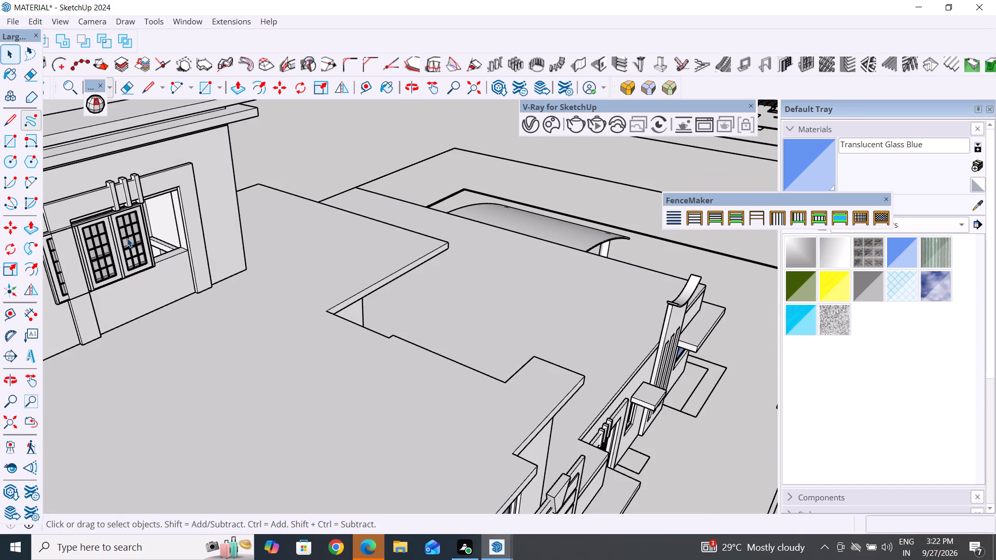
middle_drag(218, 221, 167, 231)
scroll(127, 230, up, 5)
click(92, 234)
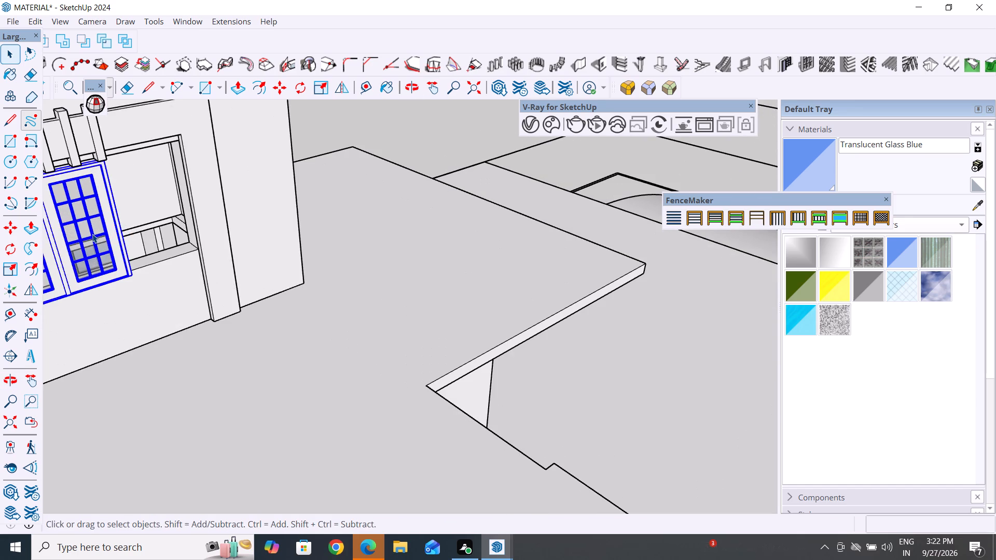
key(m)
click(133, 277)
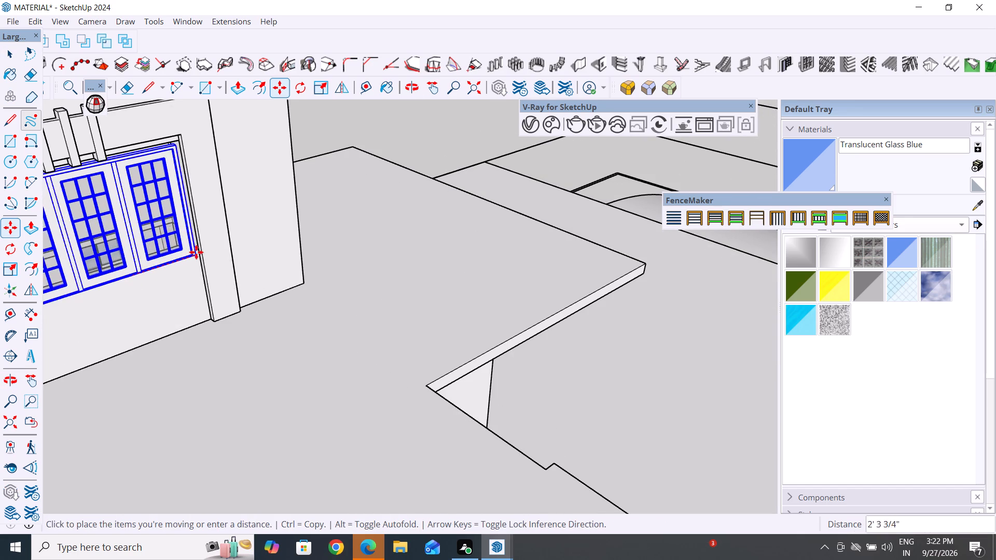
click(199, 250)
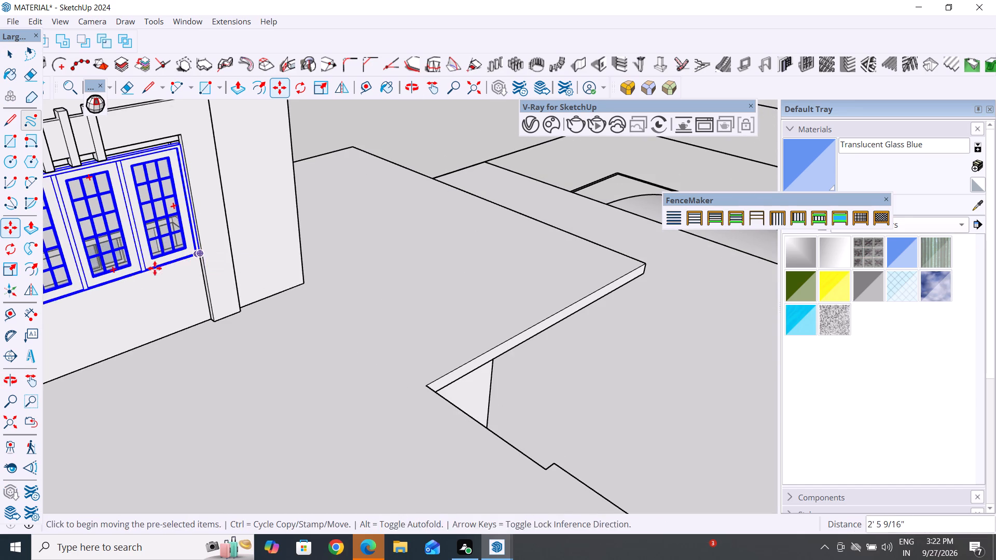
Move the three-panel grille window inward so it sits recessed within the thickness of the staircase room's wall opening.
middle_drag(147, 277, 270, 257)
scroll(237, 302, up, 6)
scroll(380, 249, up, 4)
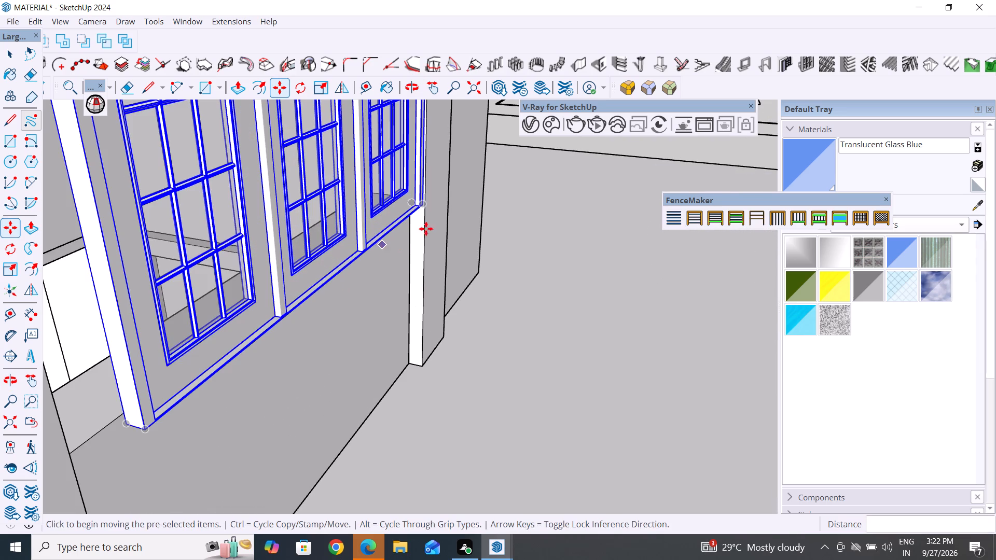
click(422, 203)
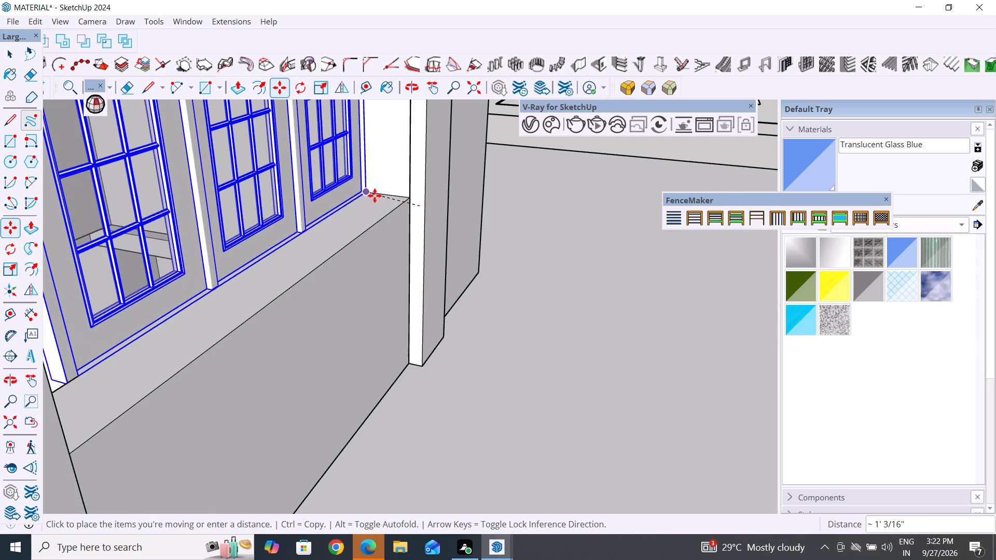
click(386, 196)
middle_drag(472, 220, 372, 245)
scroll(470, 221, up, 1)
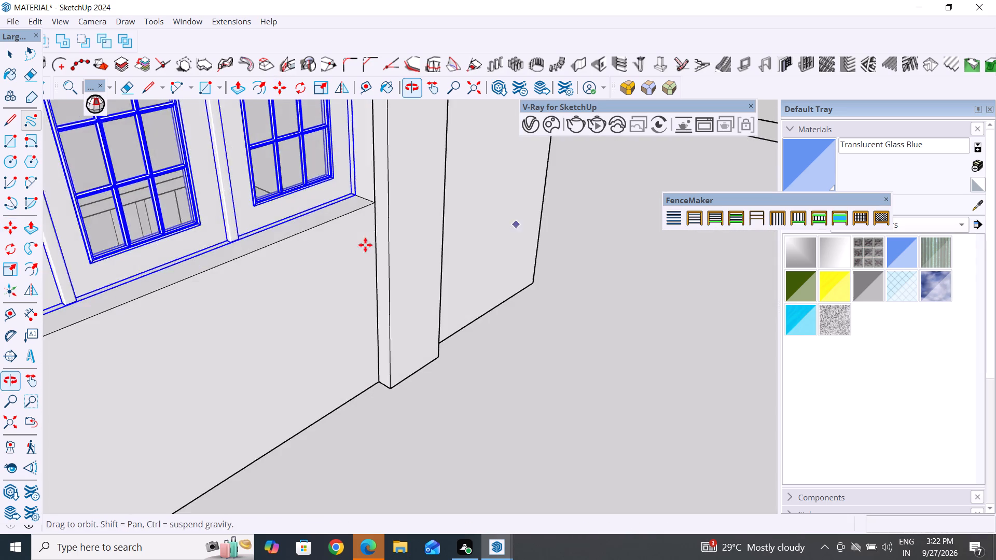
Scale the three-panel grille window along the wall by about 1.23 so it spans the staircase room's wall opening.
scroll(535, 203, down, 6)
middle_drag(525, 241, 437, 249)
scroll(572, 280, down, 6)
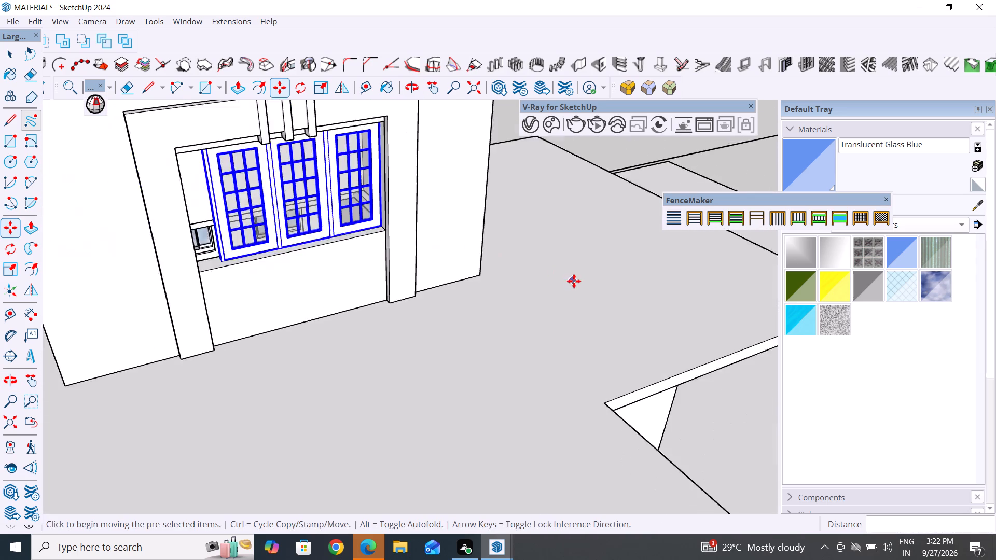
scroll(574, 281, down, 1)
middle_drag(458, 298, 430, 217)
scroll(455, 342, down, 7)
scroll(342, 112, up, 5)
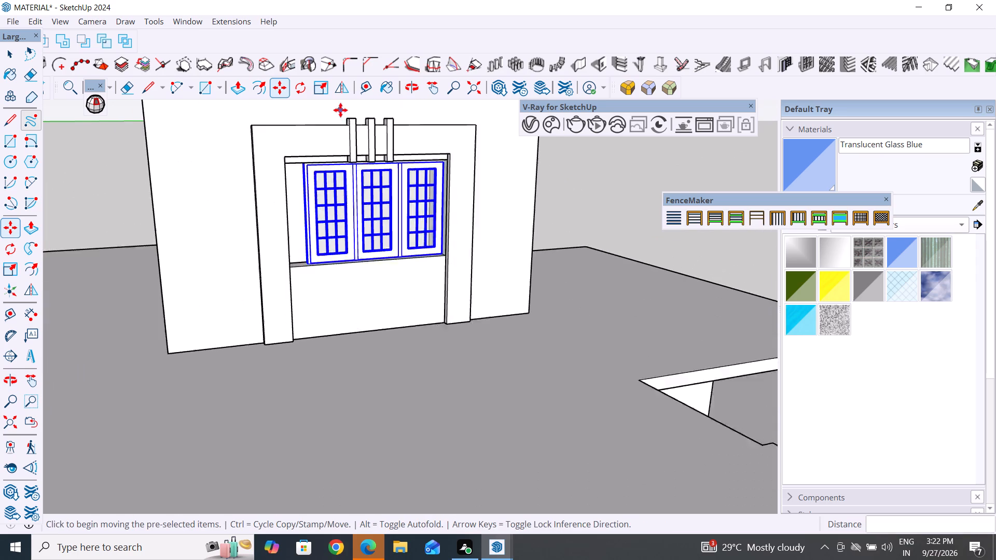
scroll(276, 206, up, 3)
click(13, 51)
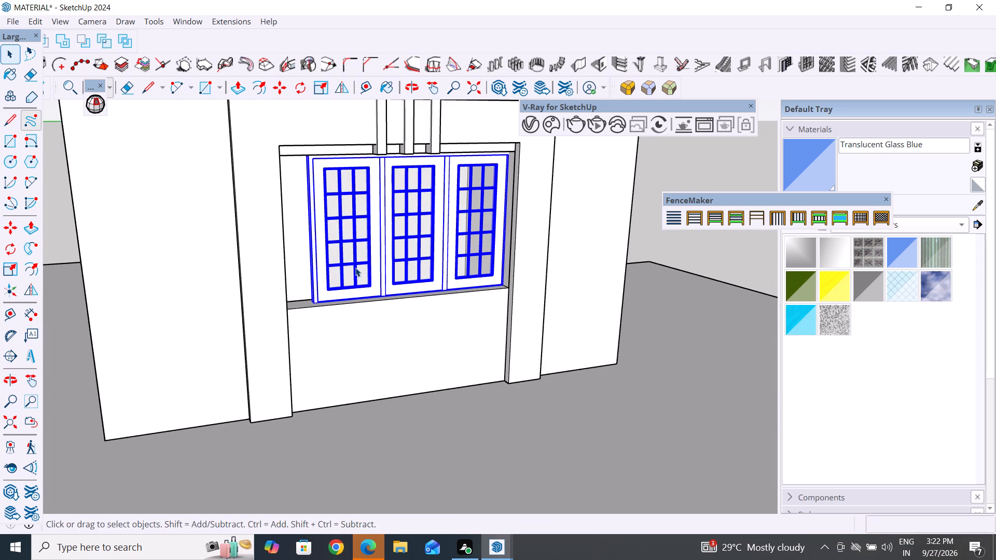
key(s)
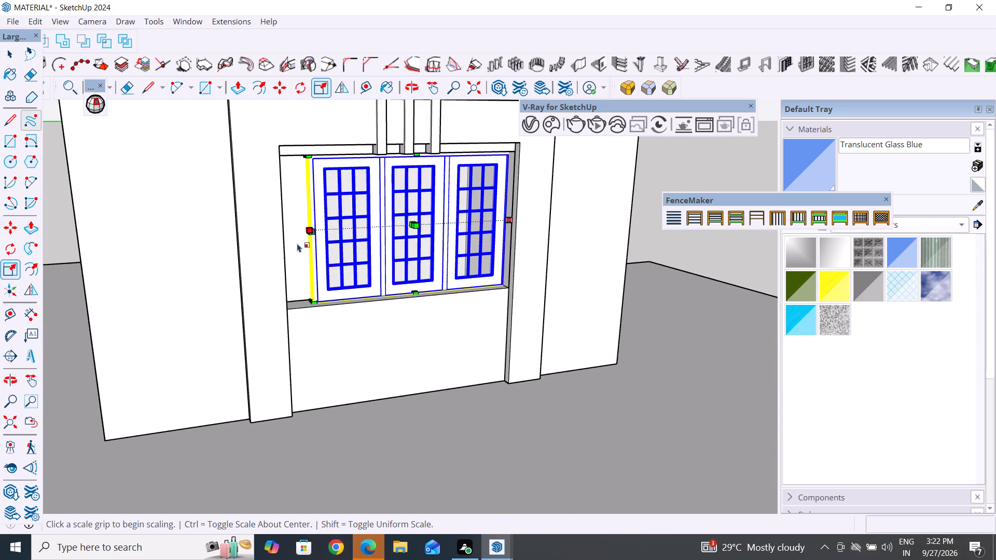
scroll(308, 227, up, 5)
middle_drag(306, 261, 349, 278)
scroll(527, 310, up, 5)
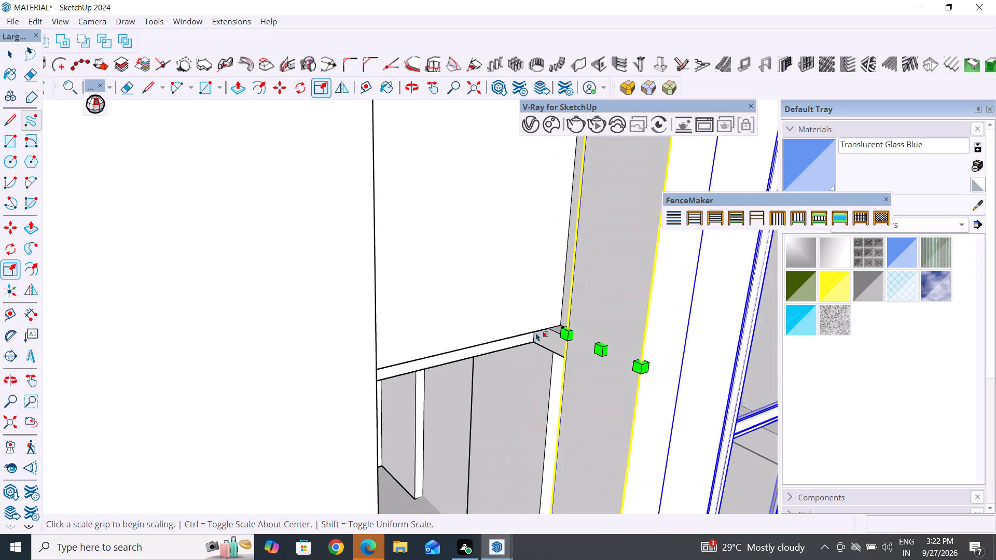
click(601, 351)
scroll(594, 344, down, 16)
middle_drag(594, 344, 421, 310)
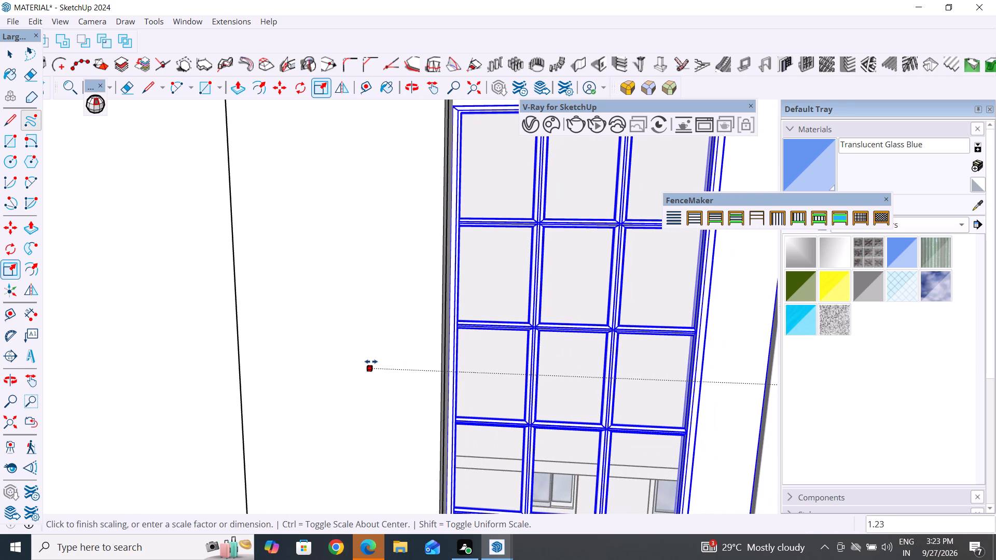
click(371, 361)
click(14, 58)
Explode the main roof slab group under the staircase room and copy its geometry.
scroll(499, 302, down, 2)
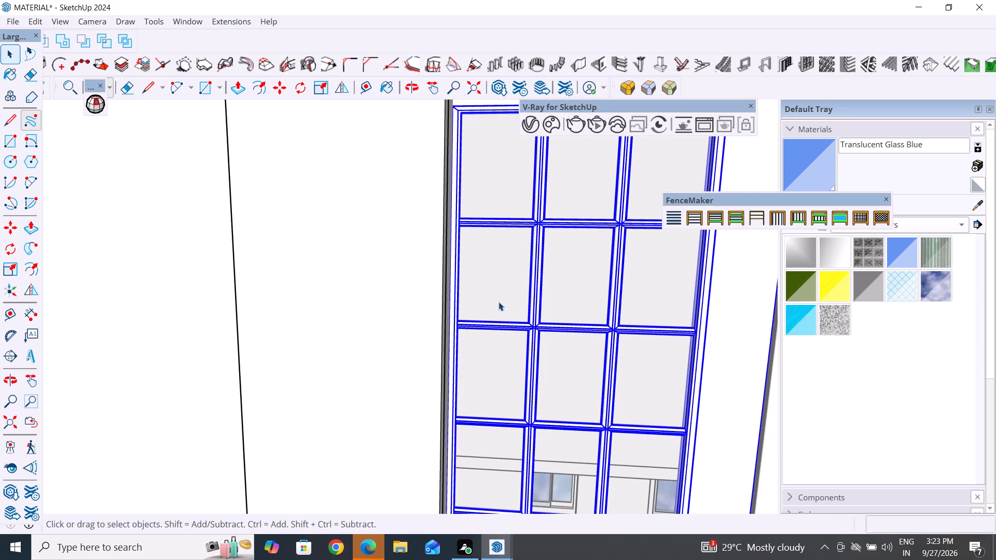
scroll(499, 302, down, 18)
middle_drag(597, 369, 622, 377)
scroll(634, 298, up, 4)
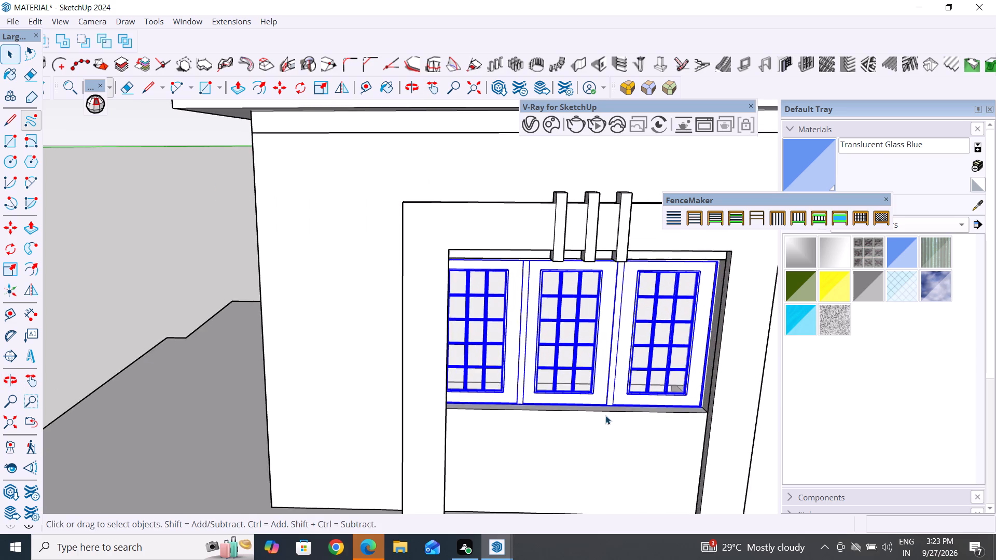
middle_drag(605, 415, 692, 429)
scroll(605, 415, up, 1)
scroll(560, 326, down, 5)
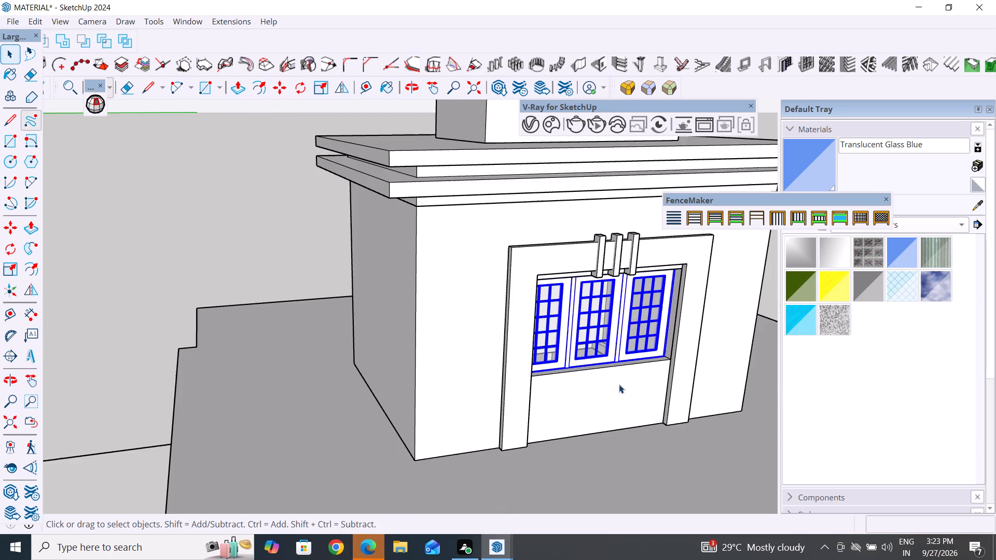
scroll(508, 281, down, 13)
middle_drag(541, 361, 490, 353)
scroll(536, 397, down, 5)
middle_drag(639, 425, 621, 467)
click(569, 421)
click(569, 421)
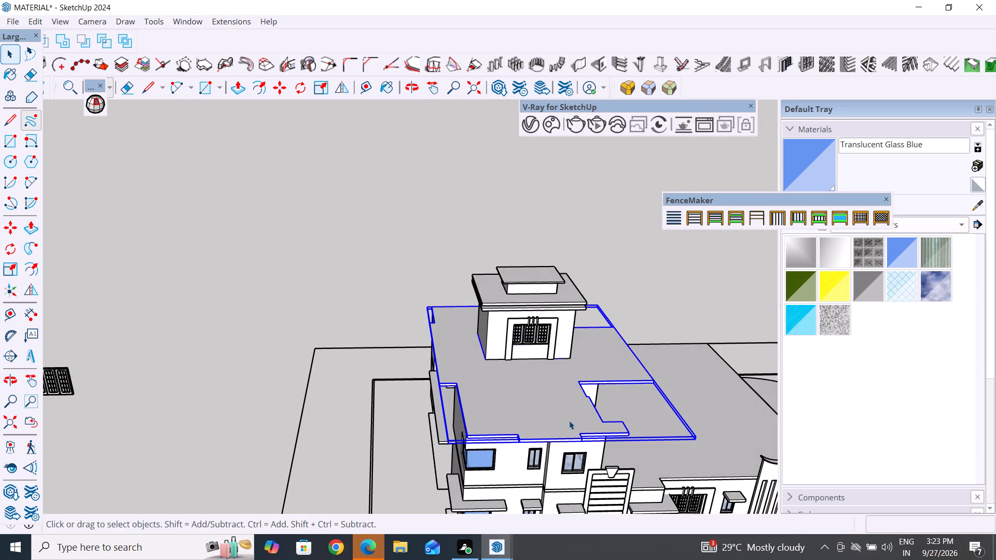
right_click(569, 421)
click(613, 166)
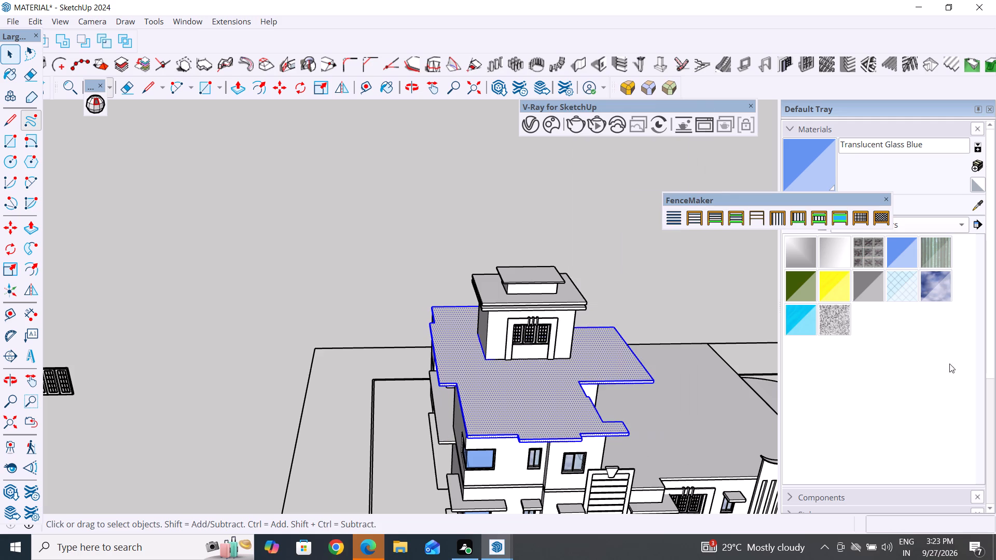
click(240, 88)
scroll(477, 387, up, 2)
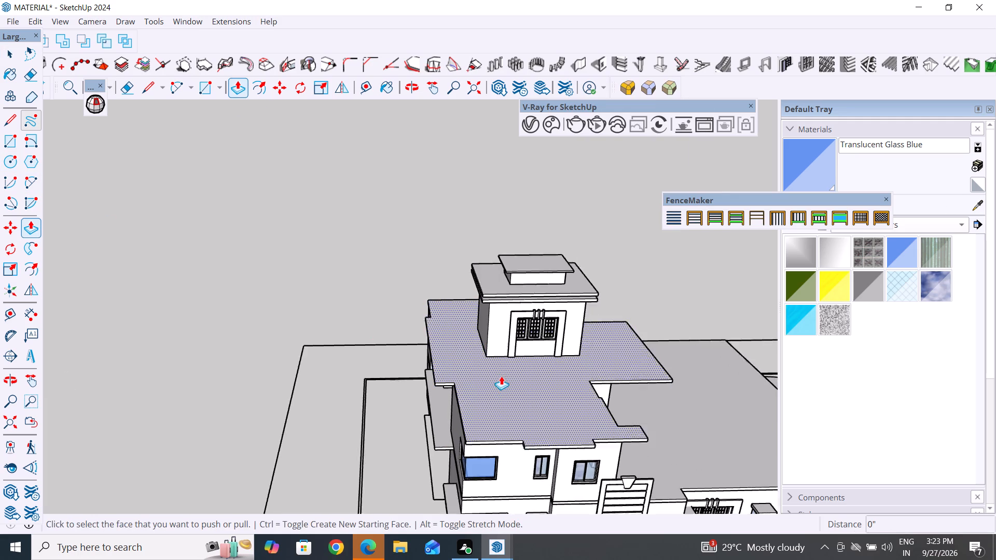
scroll(501, 376, up, 2)
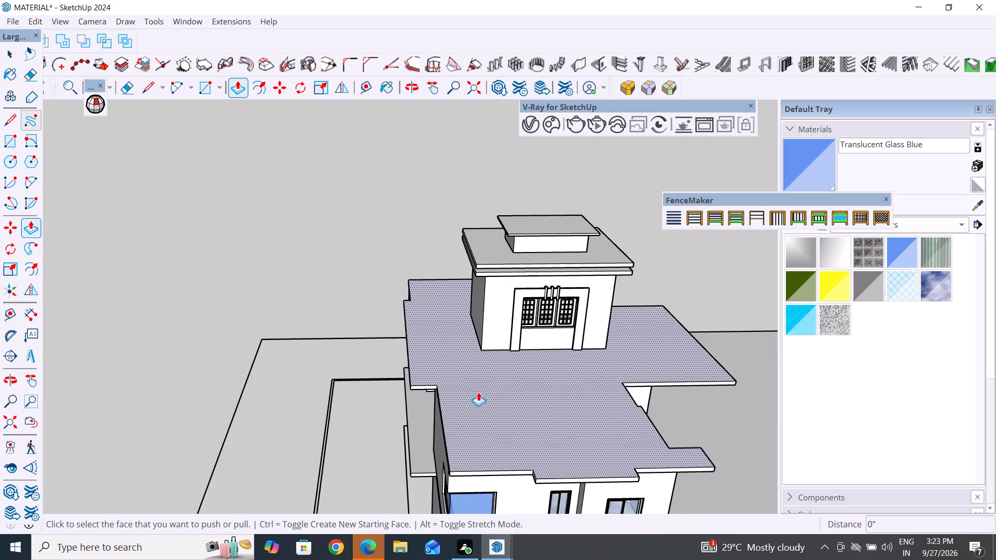
key(ctrl+c)
Group the main roof slab again and paste the copied slab geometry in place over it.
click(3, 55)
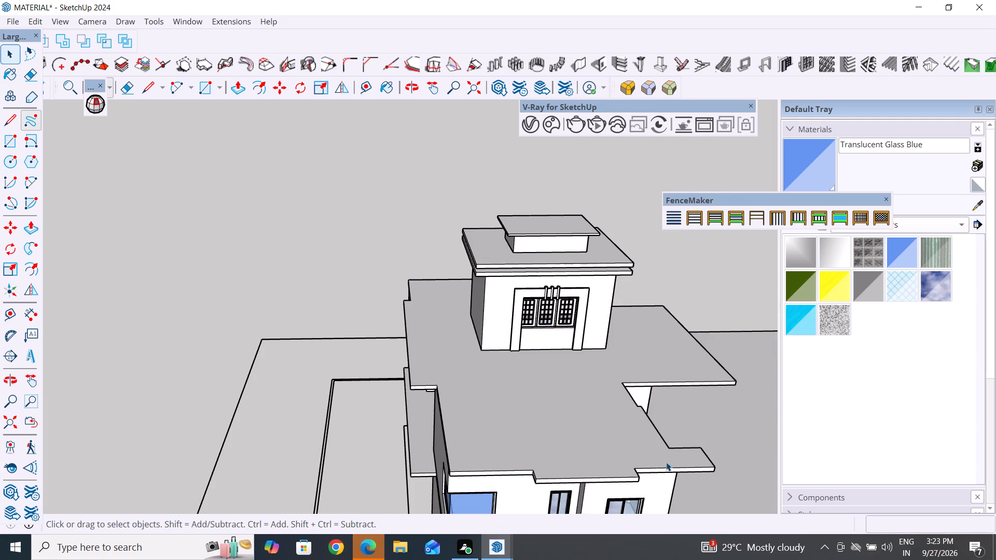
triple_click(666, 461)
right_click(666, 461)
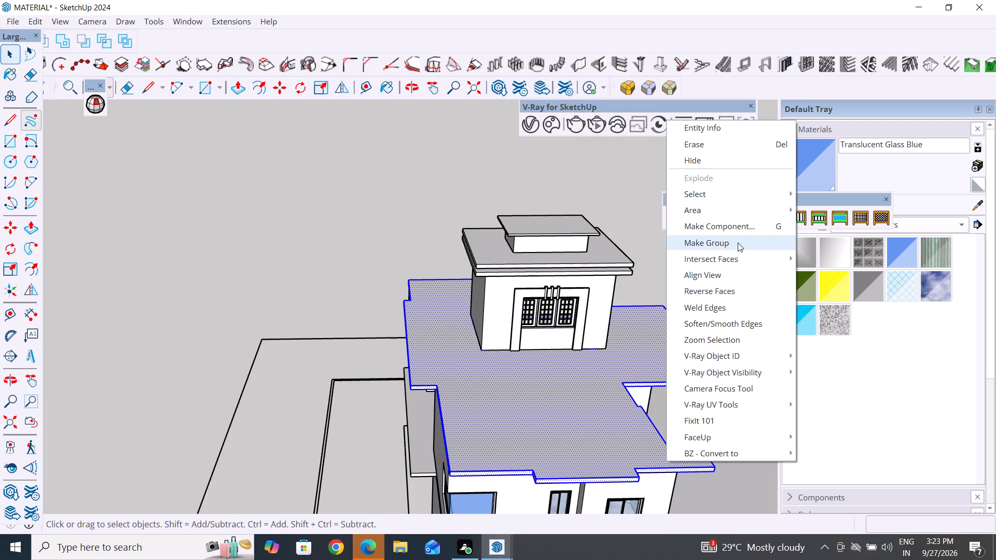
click(739, 239)
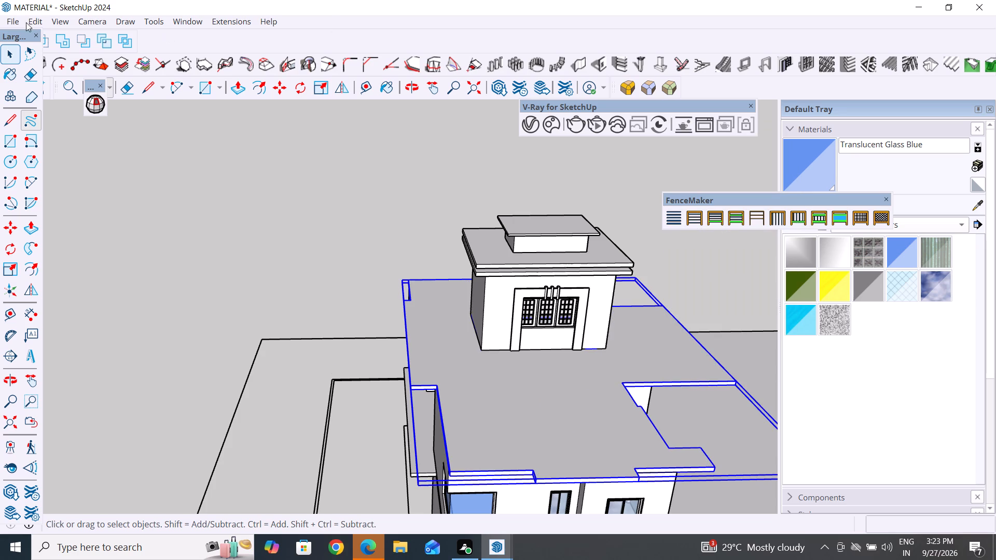
click(32, 22)
click(109, 122)
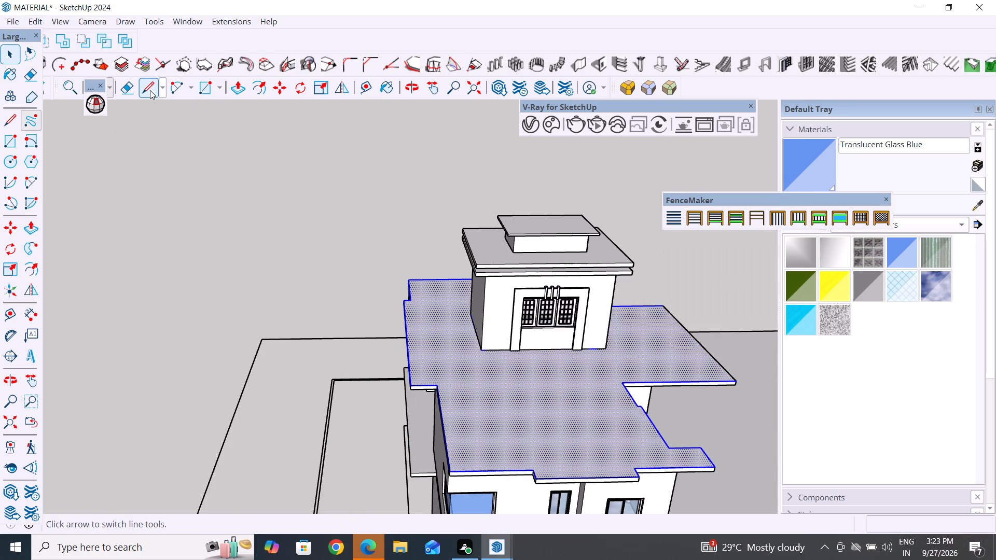
Offset the pasted roof face's outline inward by about 1' 1 3/8" to form a border strip around the roof.
click(263, 86)
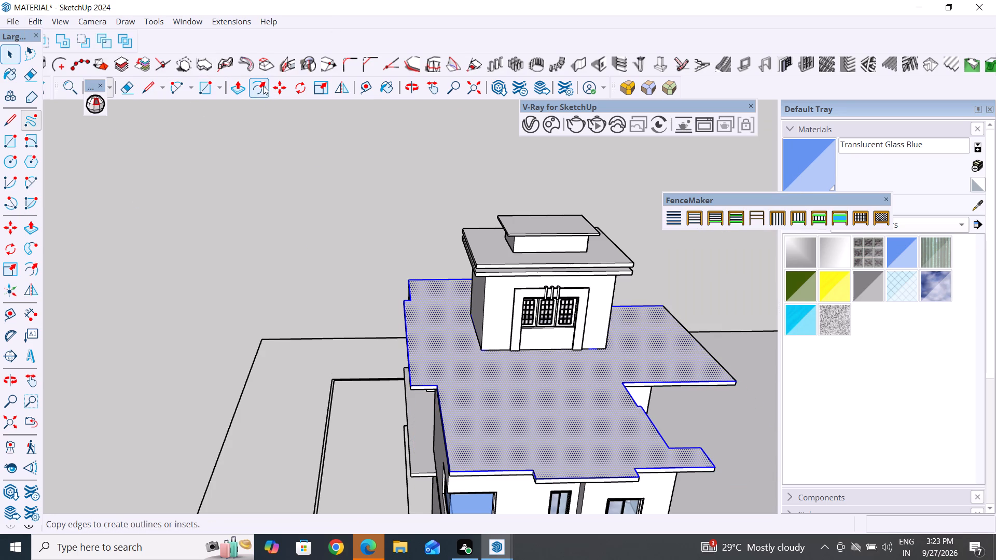
drag(449, 454, 475, 450)
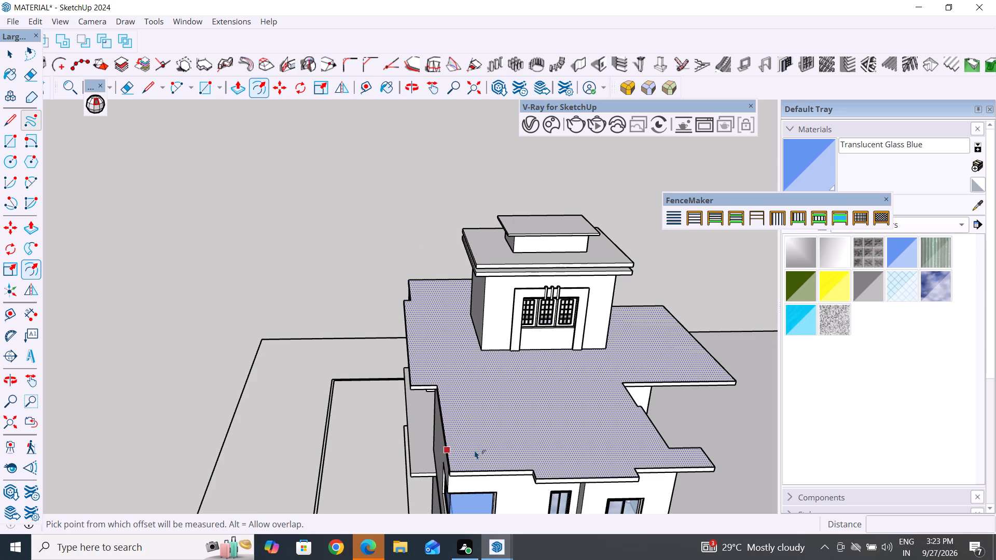
drag(475, 450, 478, 450)
scroll(477, 458, up, 6)
click(464, 483)
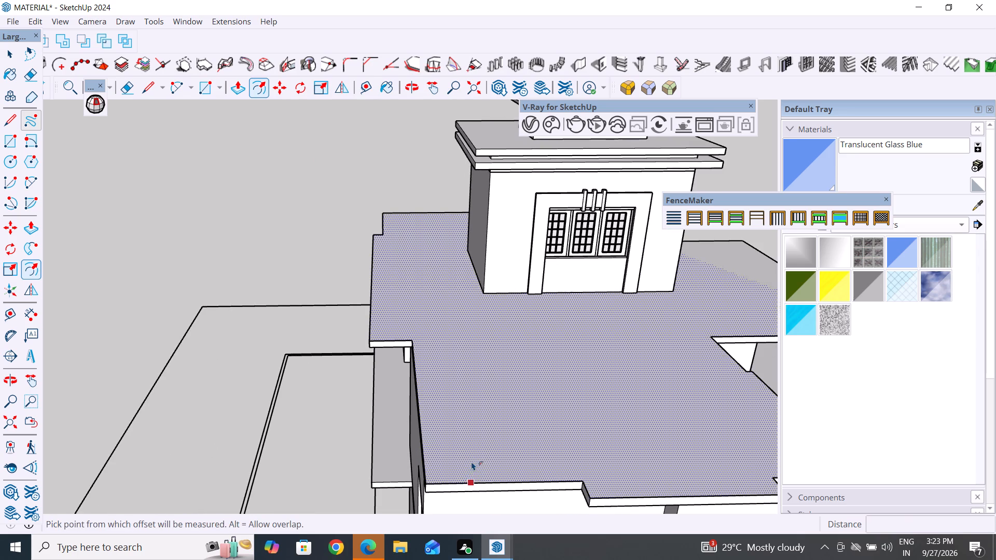
click(472, 469)
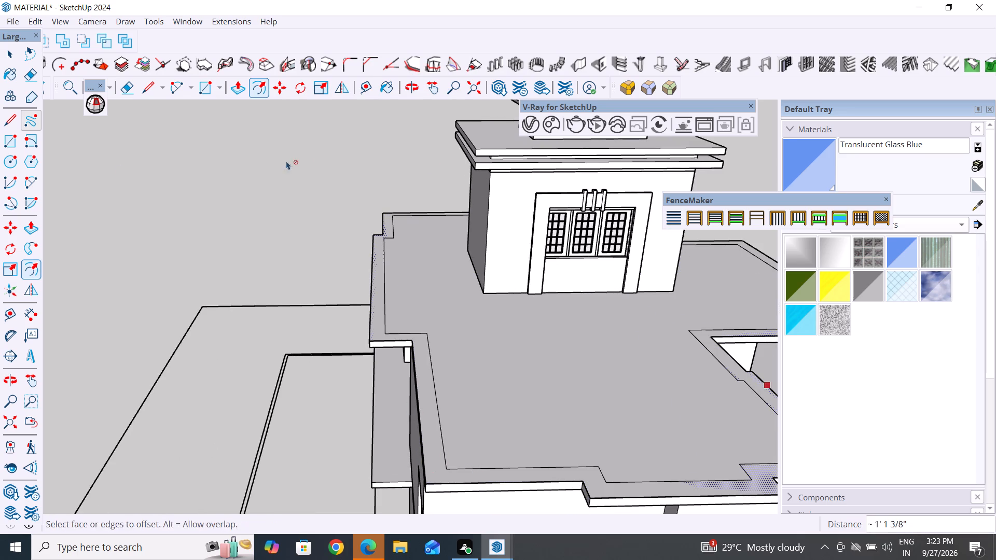
Delete the inner face of the offset roof outline, keeping only the border strip along the roof edges.
click(4, 52)
click(427, 454)
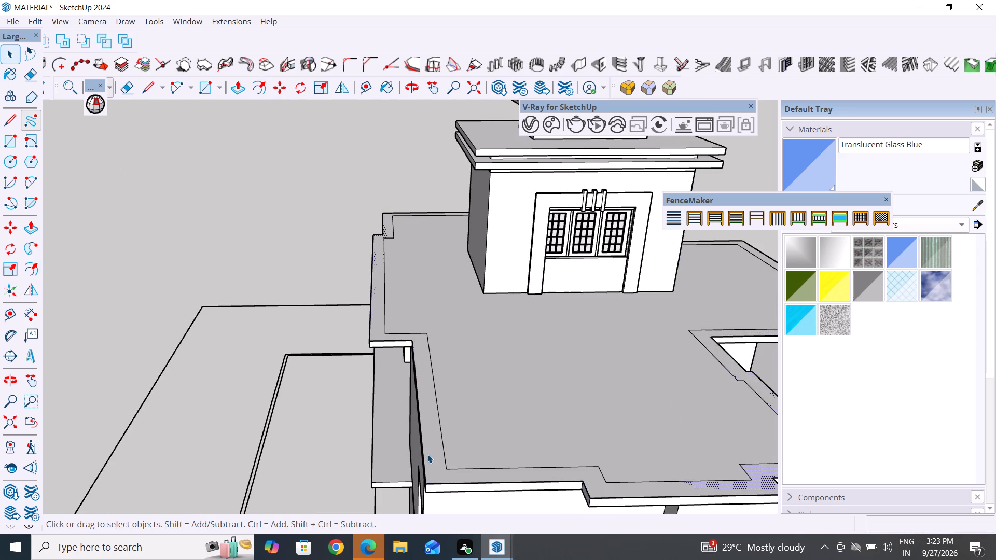
click(505, 422)
double_click(438, 467)
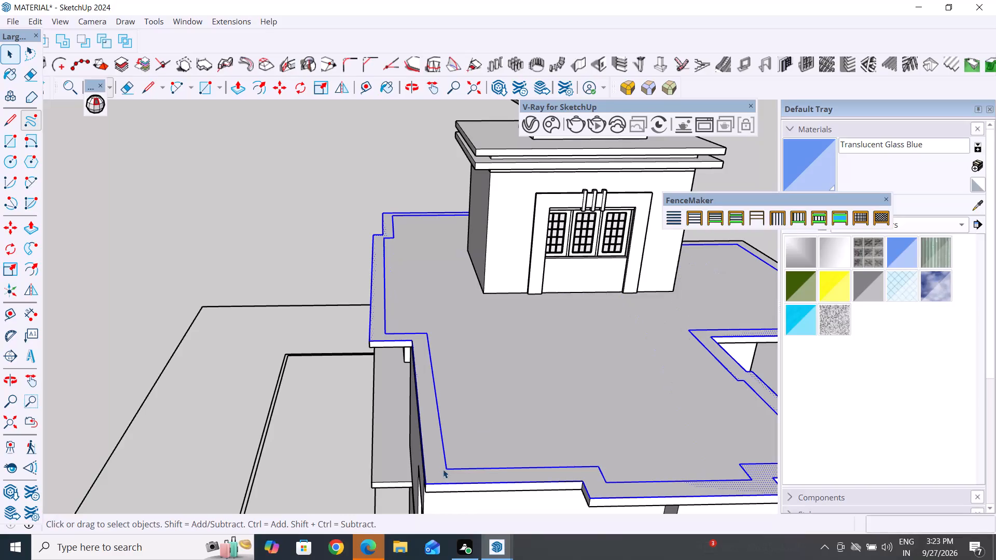
click(543, 344)
key(Delete)
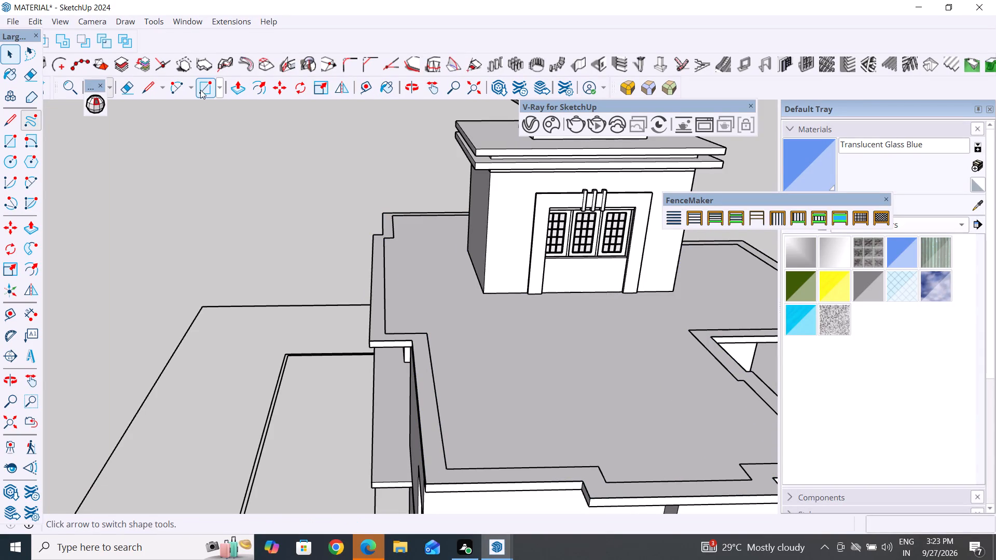
Push/Pull the roof's border strip upward about 3' 2 1/16" to form the parapet wall.
click(231, 94)
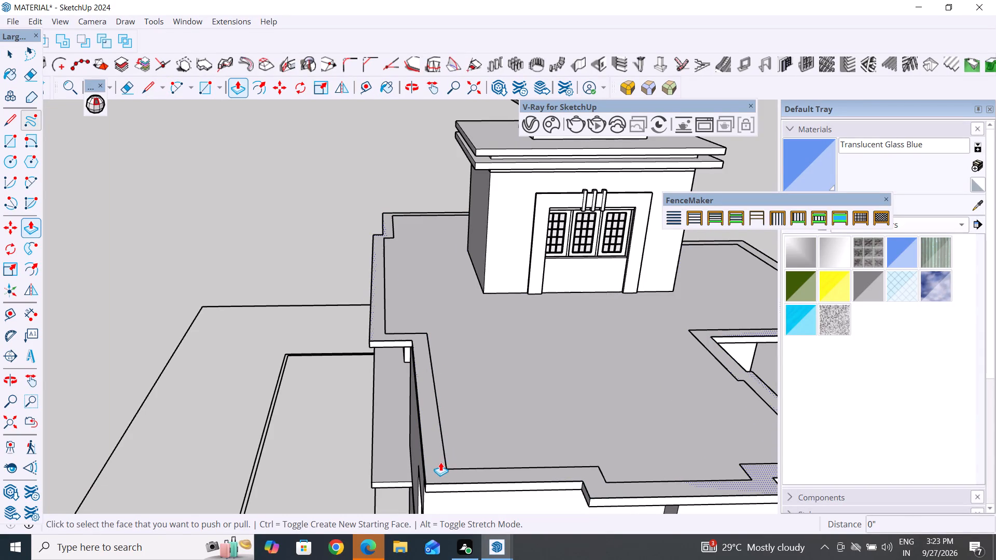
click(440, 462)
scroll(439, 424, down, 5)
middle_drag(439, 424, 452, 311)
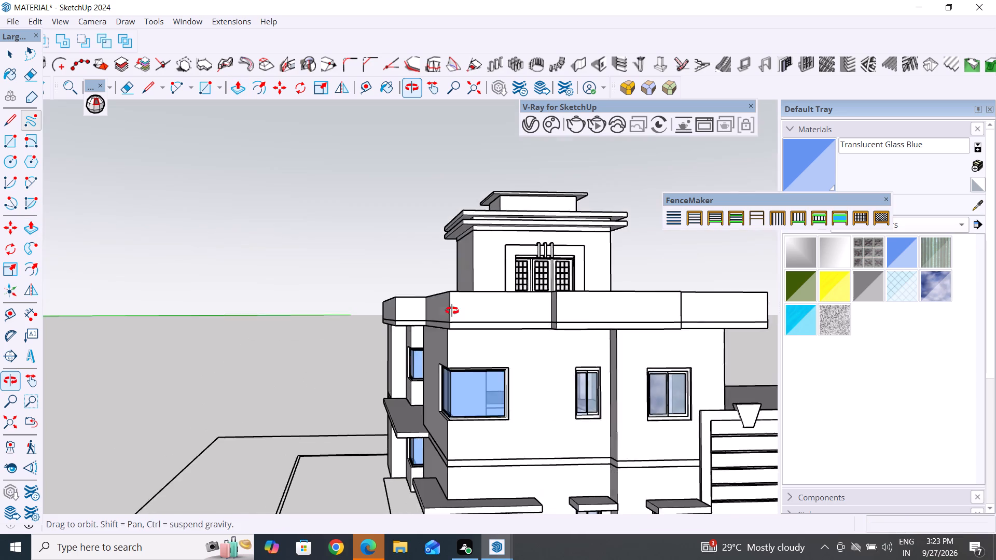
middle_drag(452, 311, 551, 346)
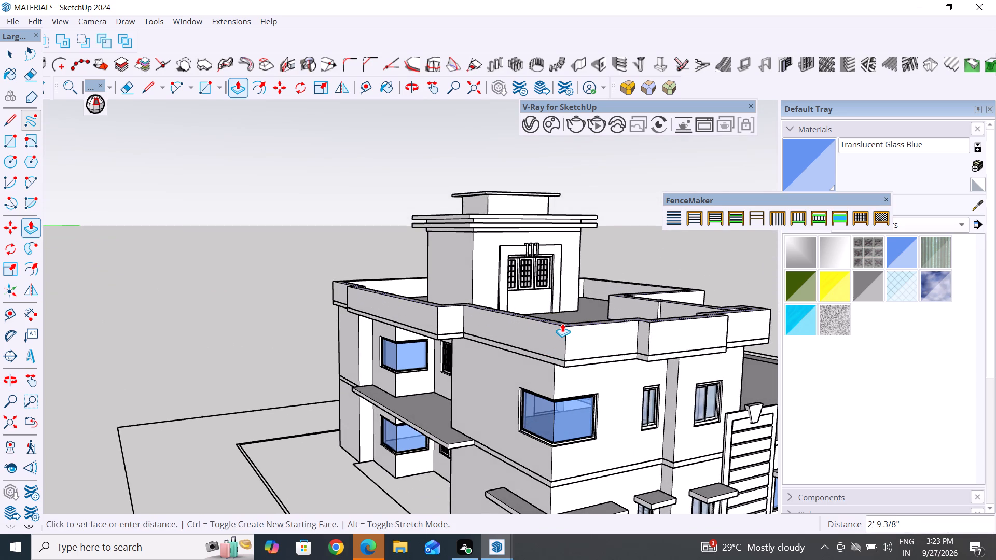
click(562, 319)
click(15, 51)
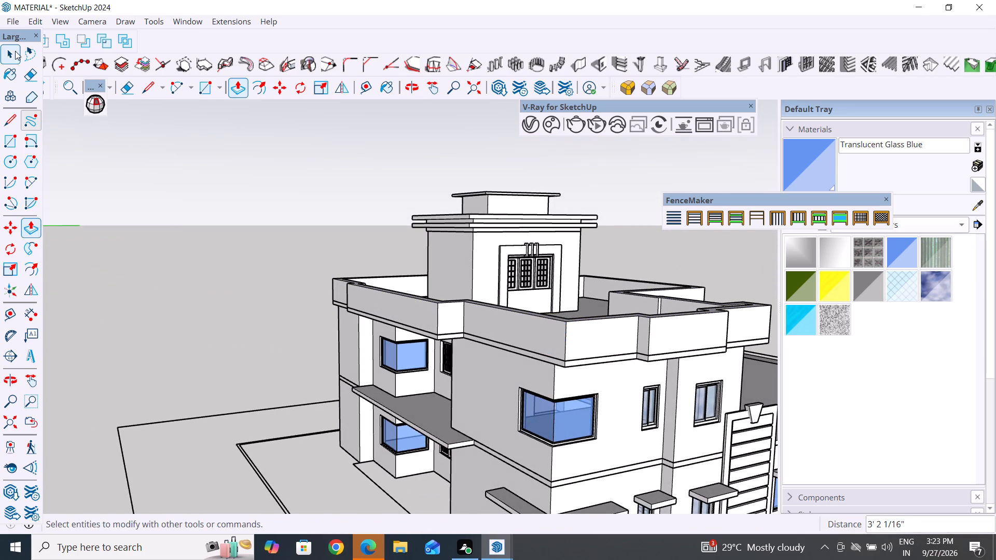
double_click(232, 278)
Copy the wooden door under the curved porch roof about 38' 4 1/16" to the upper-floor door opening.
scroll(271, 267, down, 6)
middle_drag(529, 314, 404, 469)
scroll(385, 234, up, 18)
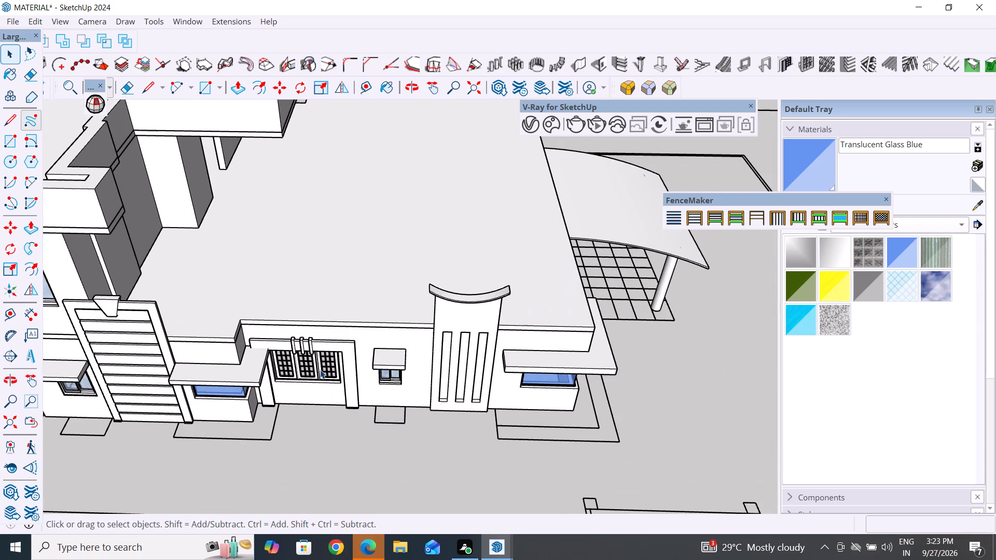
middle_drag(320, 370, 276, 277)
middle_drag(397, 269, 230, 310)
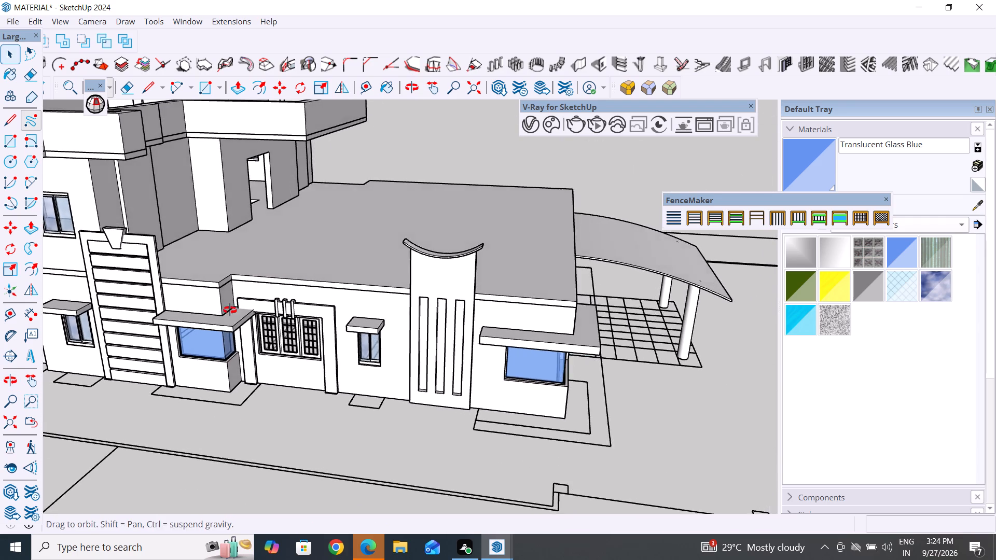
middle_drag(230, 310, 150, 308)
middle_drag(542, 334, 550, 233)
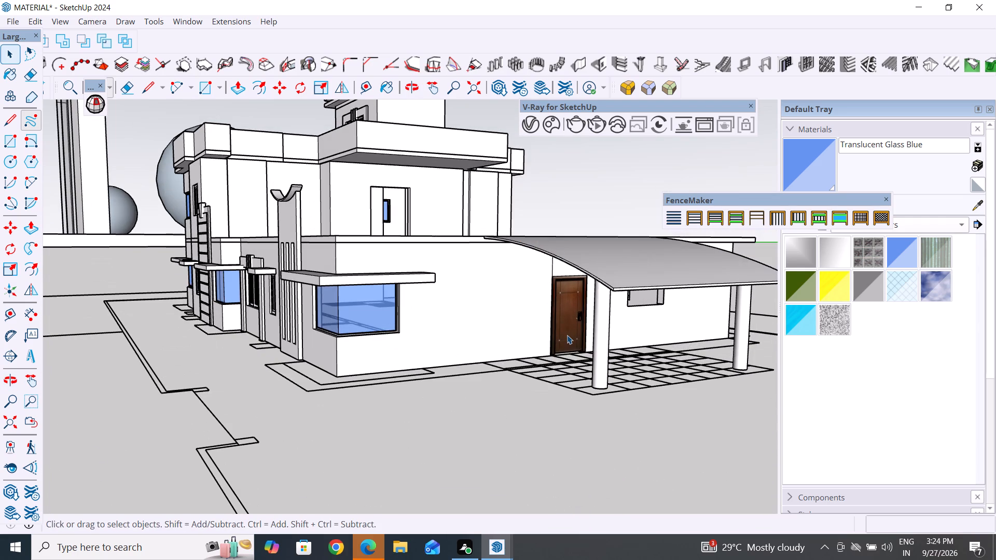
click(567, 335)
key(m)
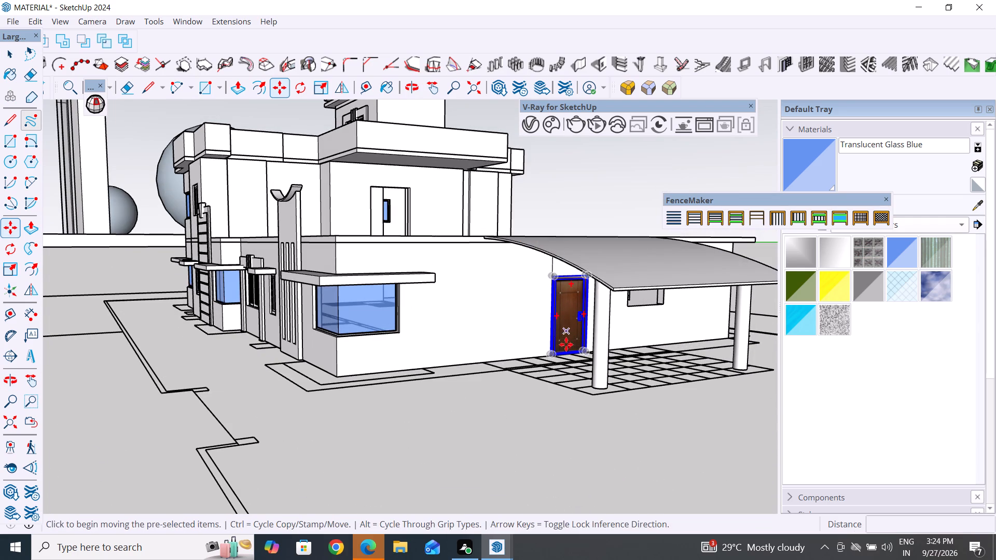
click(556, 355)
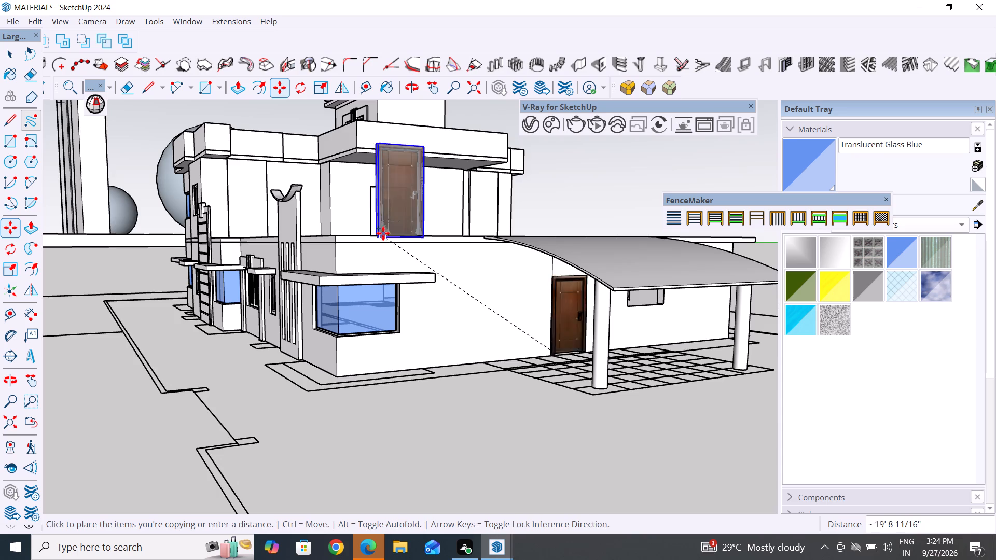
scroll(383, 233, up, 4)
middle_drag(420, 257, 607, 411)
scroll(573, 367, down, 11)
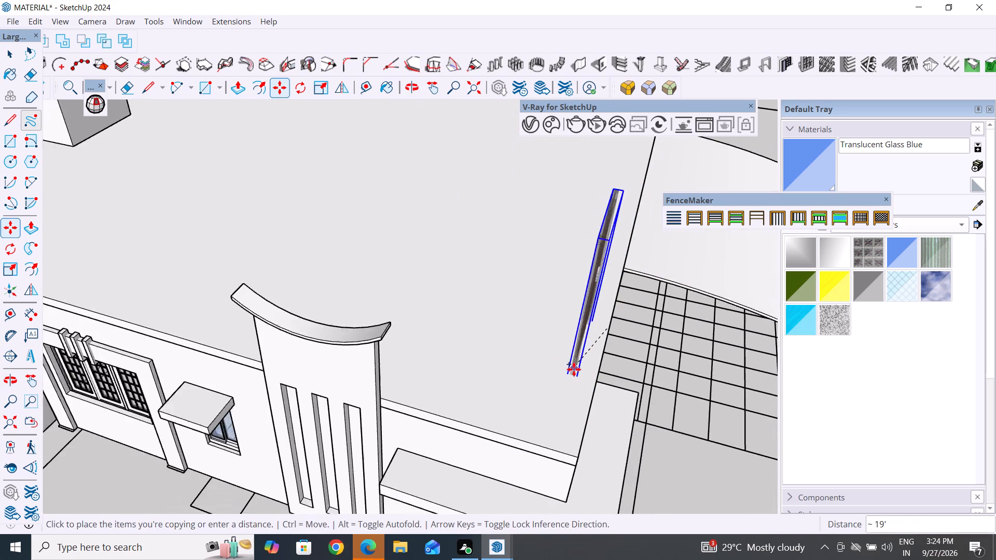
scroll(574, 369, down, 8)
scroll(354, 214, up, 13)
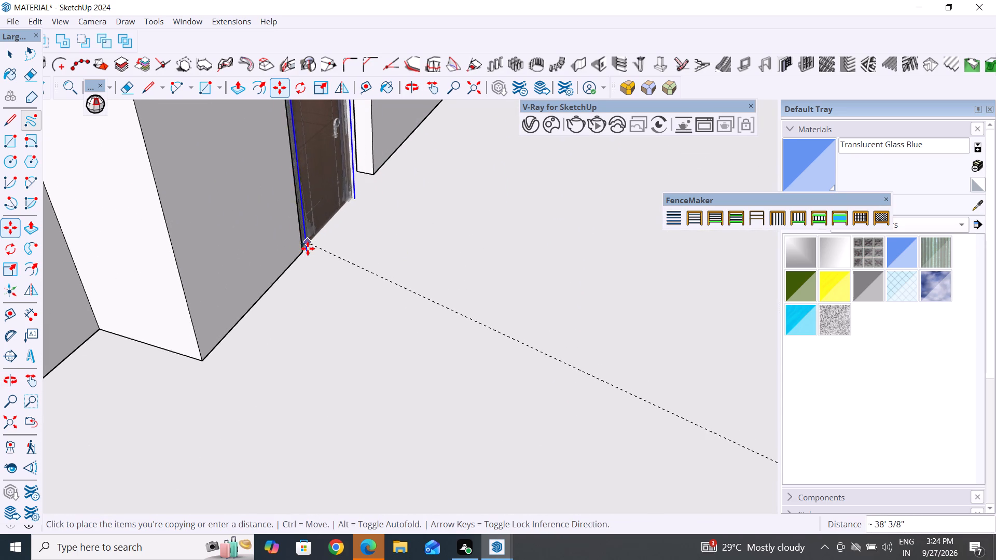
scroll(308, 249, up, 4)
click(302, 237)
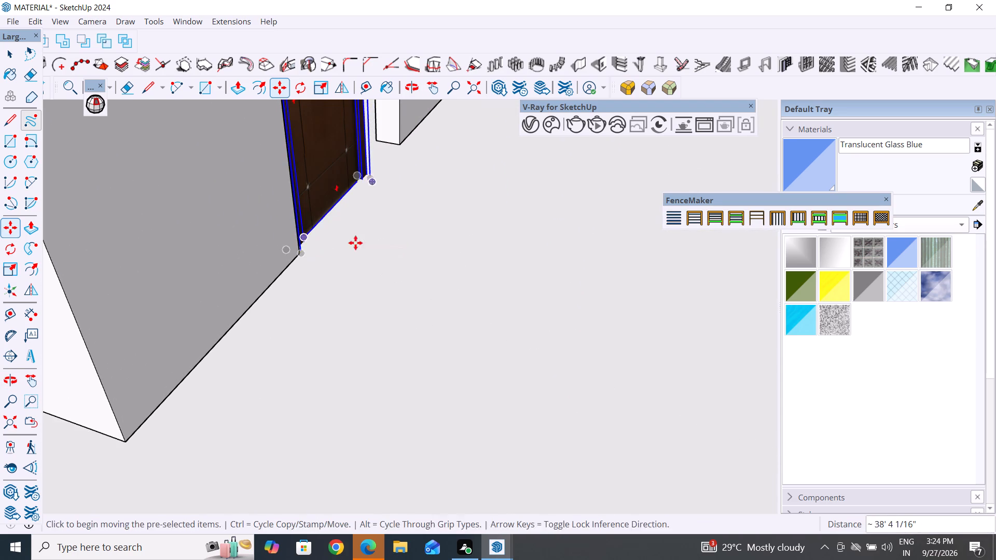
Move the copied door about 2 9/16" so its bottom frame corner meets the bottom corner of the upper-floor opening.
middle_drag(414, 243, 253, 253)
scroll(372, 181, down, 18)
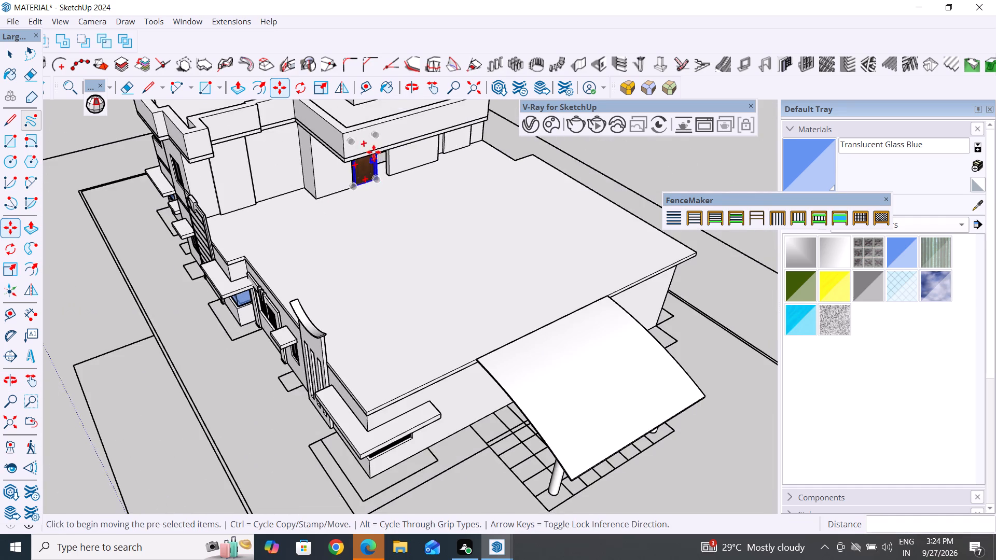
middle_drag(374, 152, 374, 52)
scroll(361, 168, up, 17)
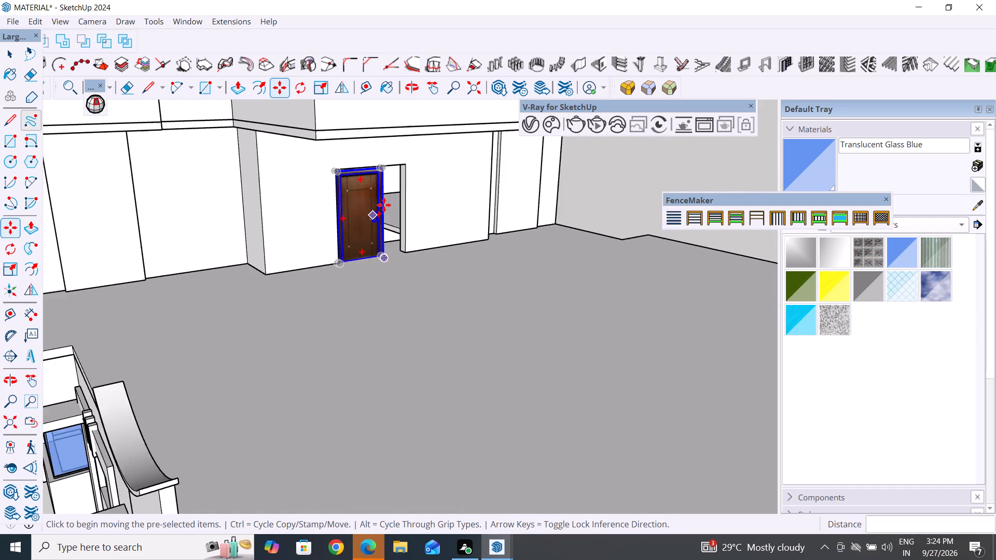
scroll(384, 205, up, 6)
scroll(242, 376, up, 12)
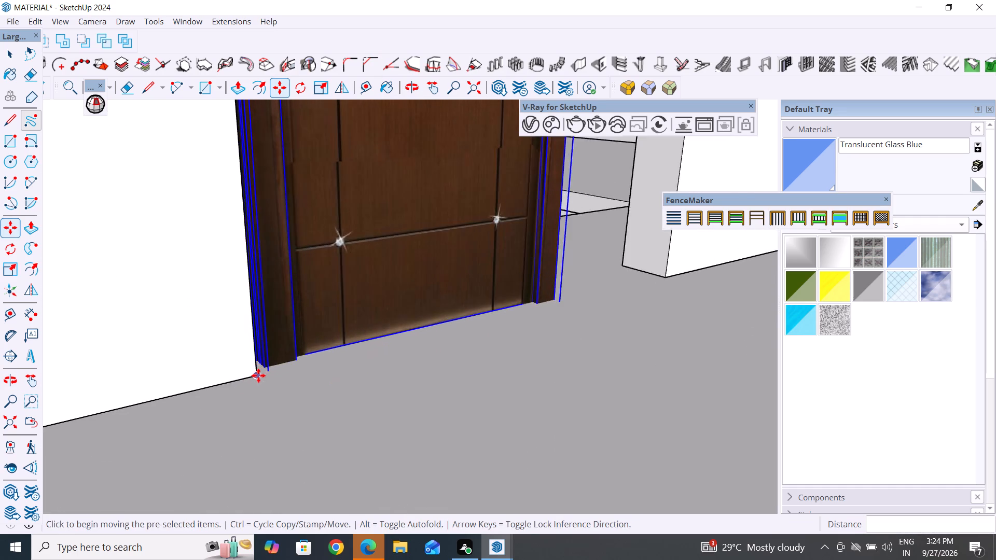
scroll(258, 375, up, 4)
click(274, 358)
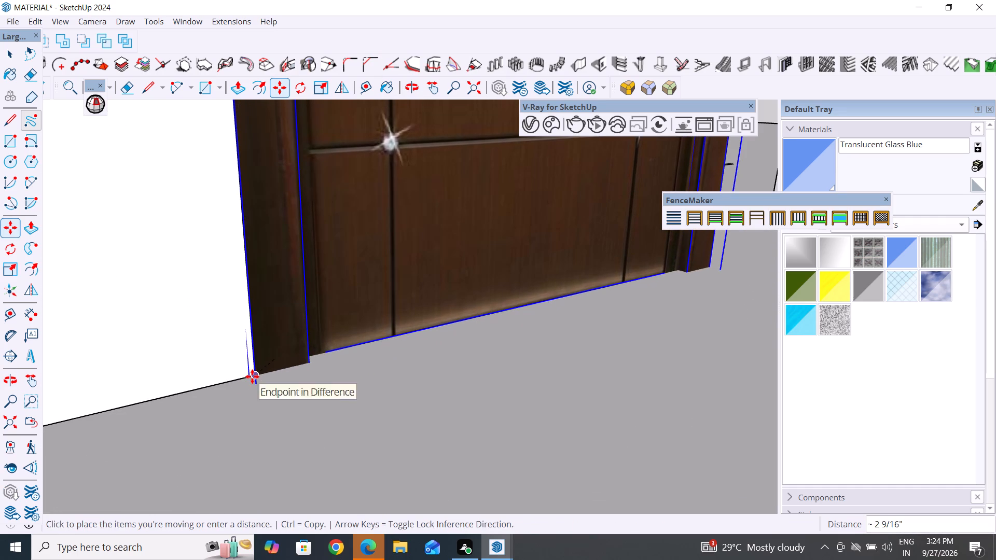
click(252, 376)
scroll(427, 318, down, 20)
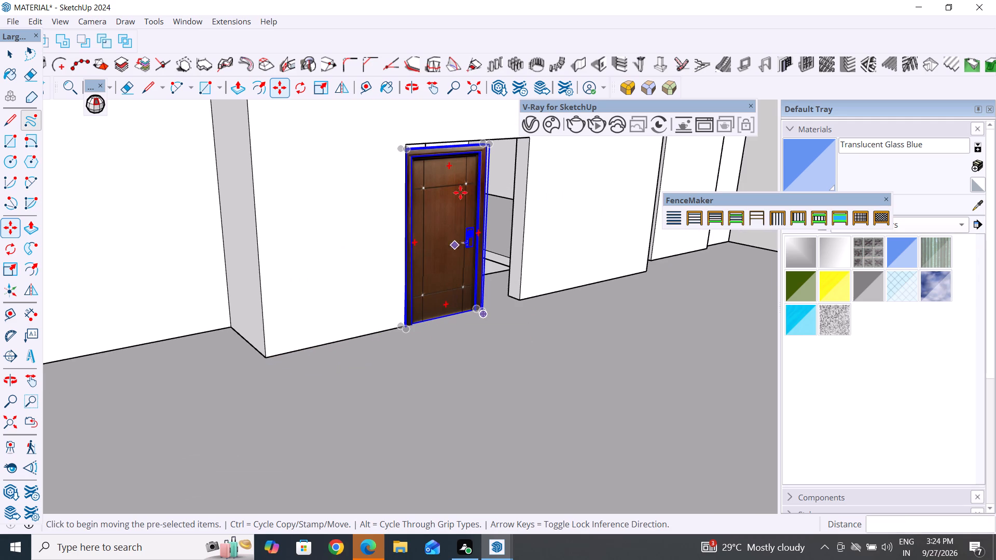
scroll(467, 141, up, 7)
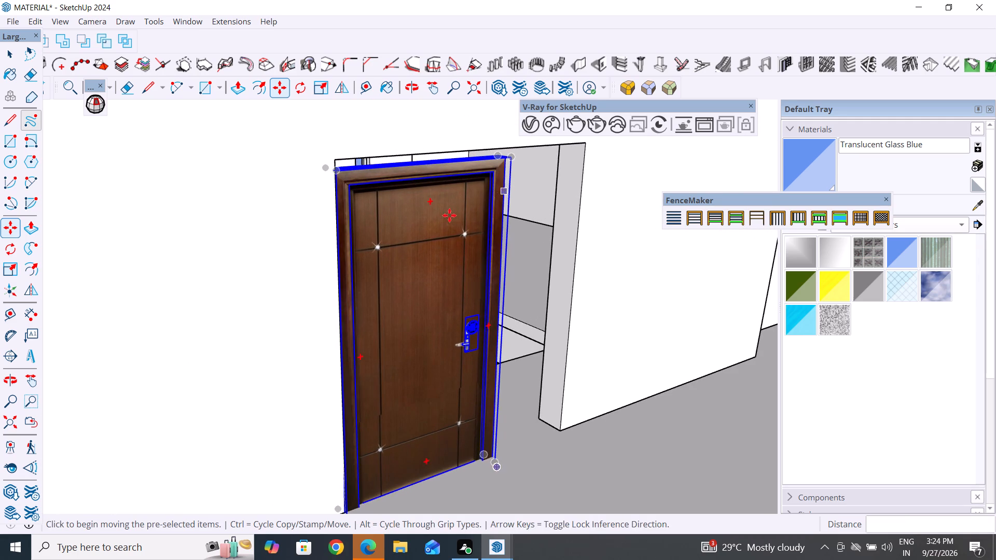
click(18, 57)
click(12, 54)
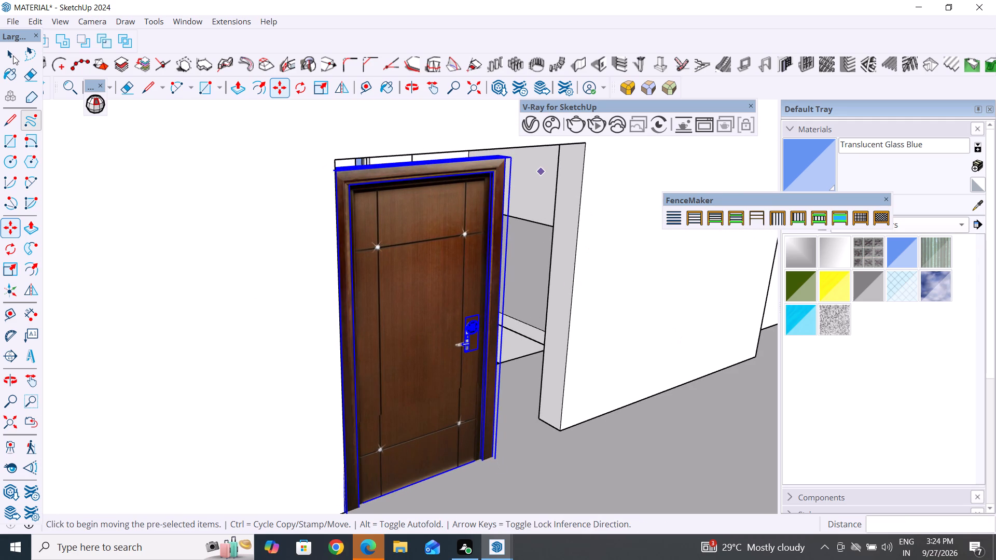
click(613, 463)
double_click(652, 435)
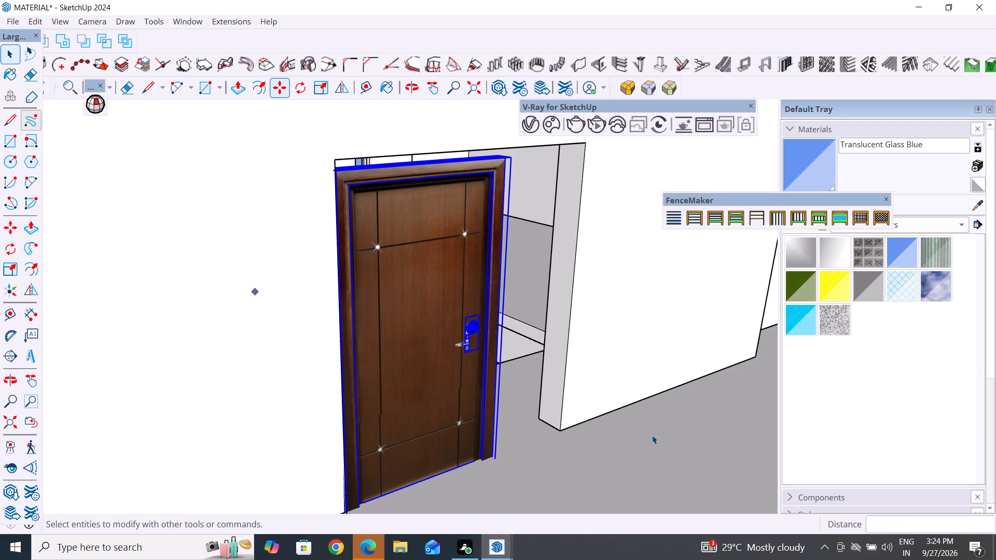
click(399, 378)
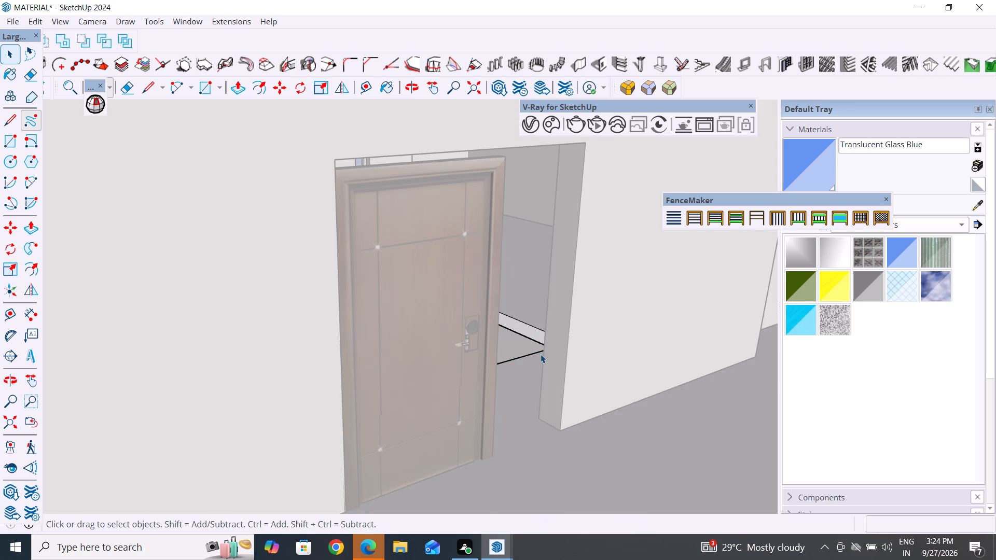
Save the model and leave the wall group.
scroll(556, 368, down, 13)
key(ctrl+s)
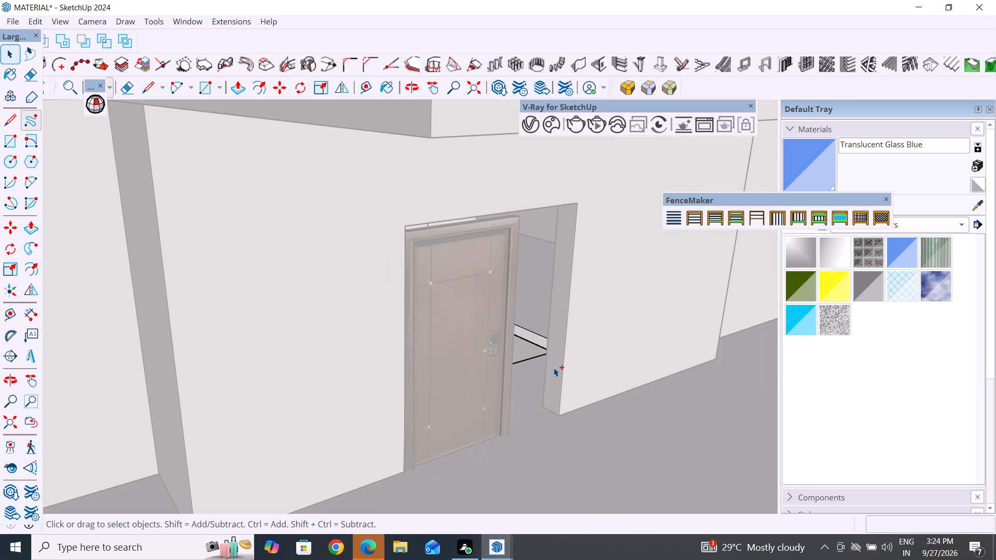
scroll(577, 396, down, 11)
scroll(564, 331, down, 5)
scroll(523, 399, down, 7)
click(546, 415)
click(546, 390)
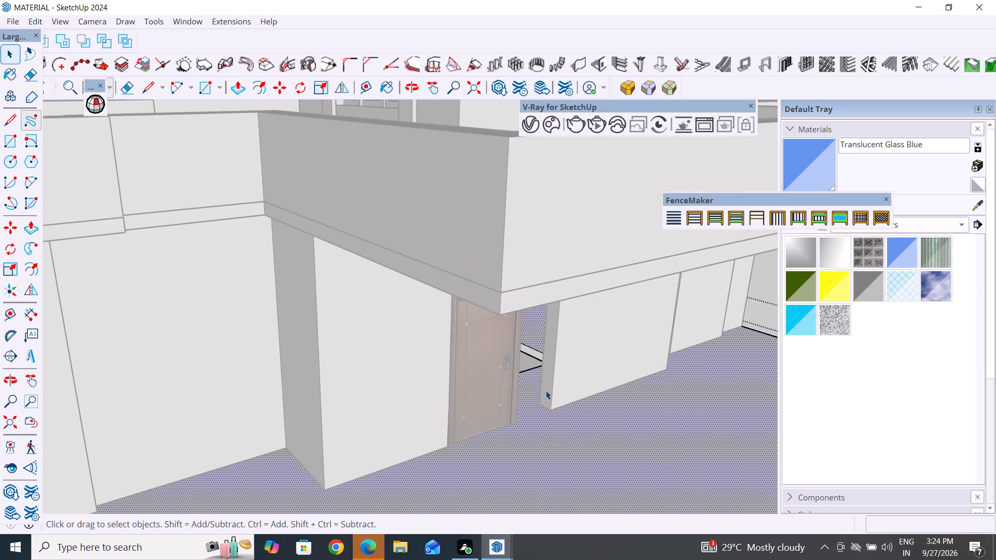
scroll(480, 400, down, 7)
click(630, 144)
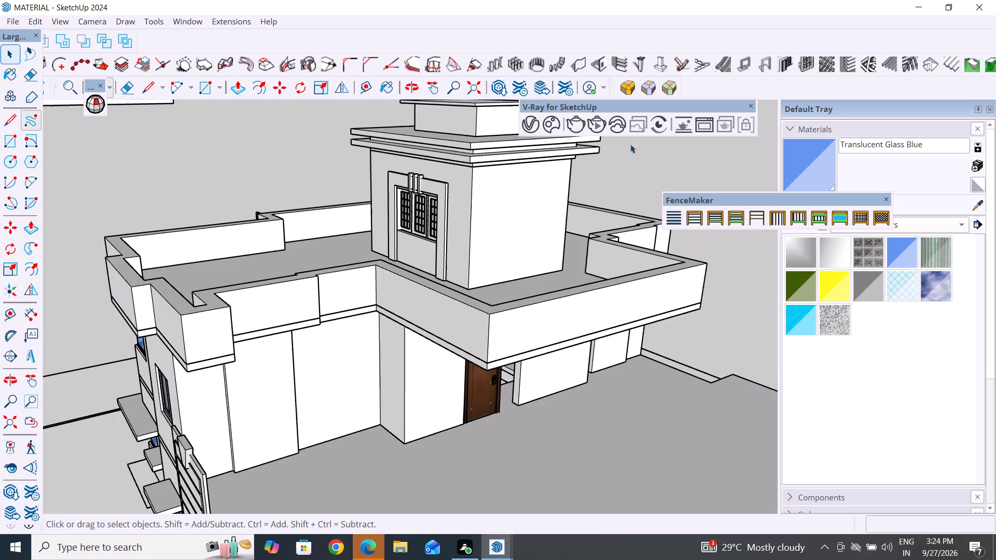
Push/Pull the opening's free side jamb about 2' 2 3/16" toward the door frame to close the gap beside the door.
scroll(514, 407, up, 11)
click(528, 362)
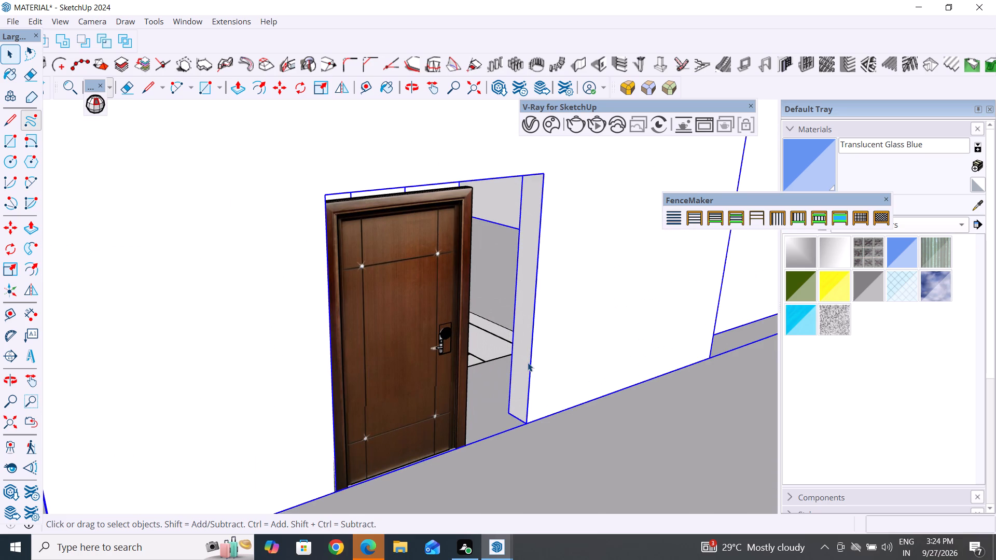
click(528, 362)
triple_click(528, 358)
click(528, 358)
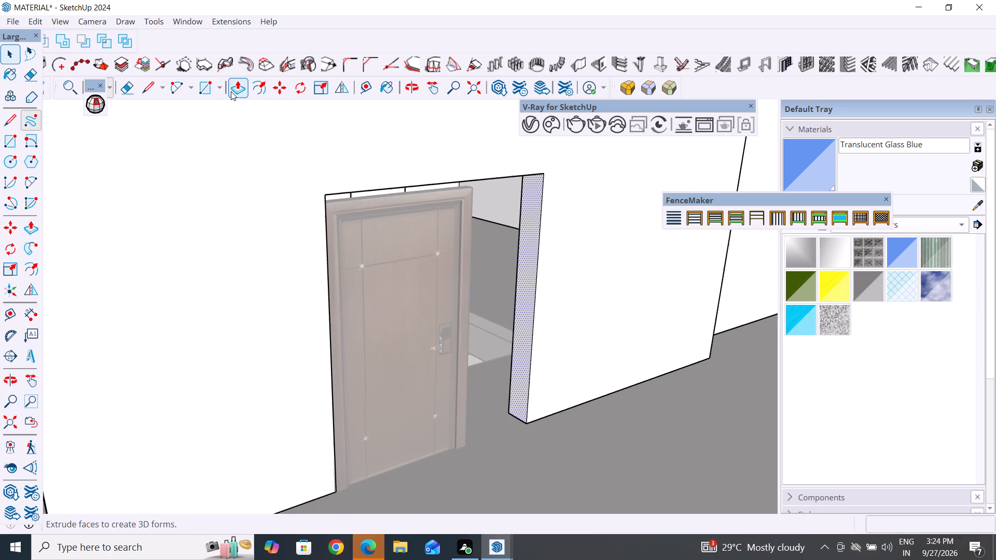
click(231, 91)
click(517, 400)
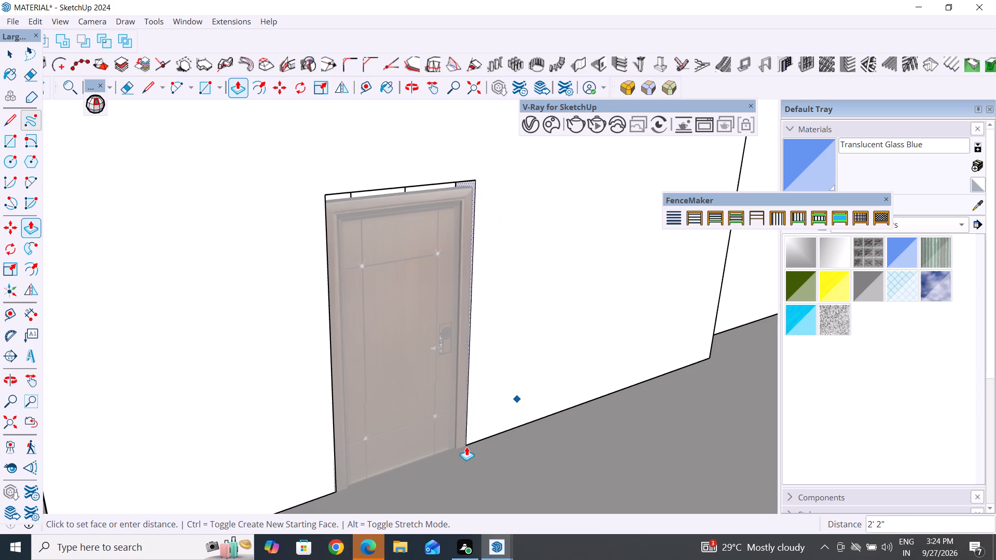
click(465, 446)
Push/Pull the underside of the opening's head down 1 15/16" to the top of the door frame and leave the wall group.
scroll(402, 208, up, 4)
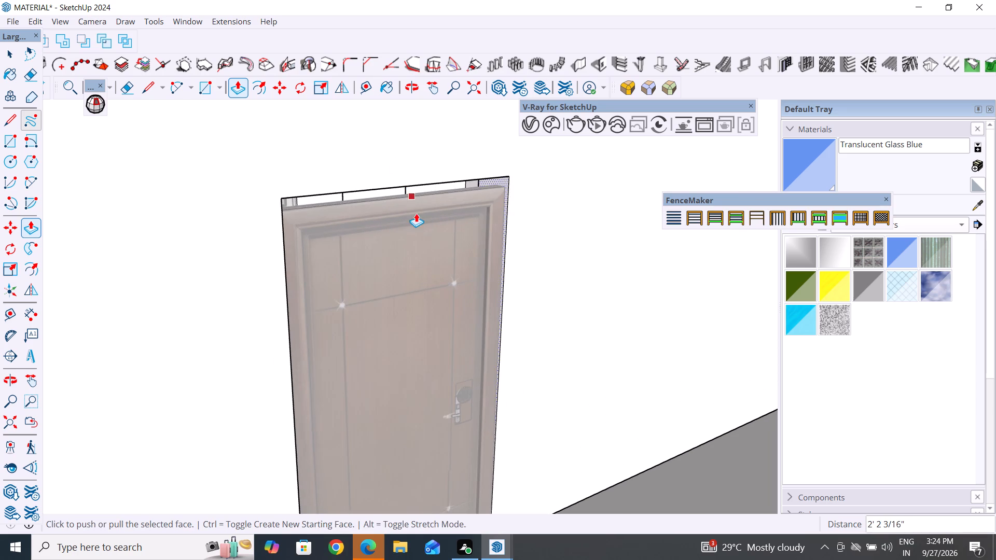
scroll(416, 213, up, 1)
middle_drag(417, 213, 424, 90)
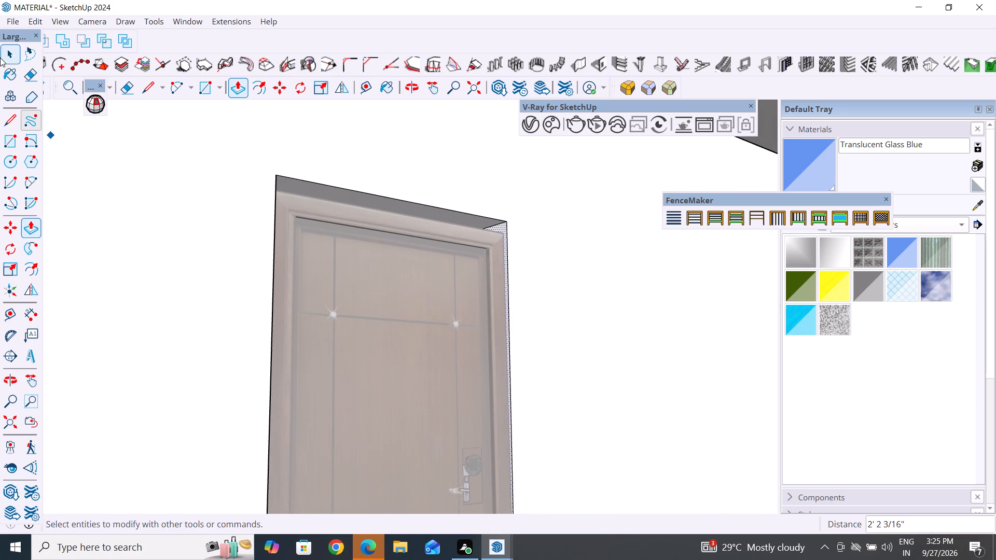
click(8, 55)
double_click(387, 200)
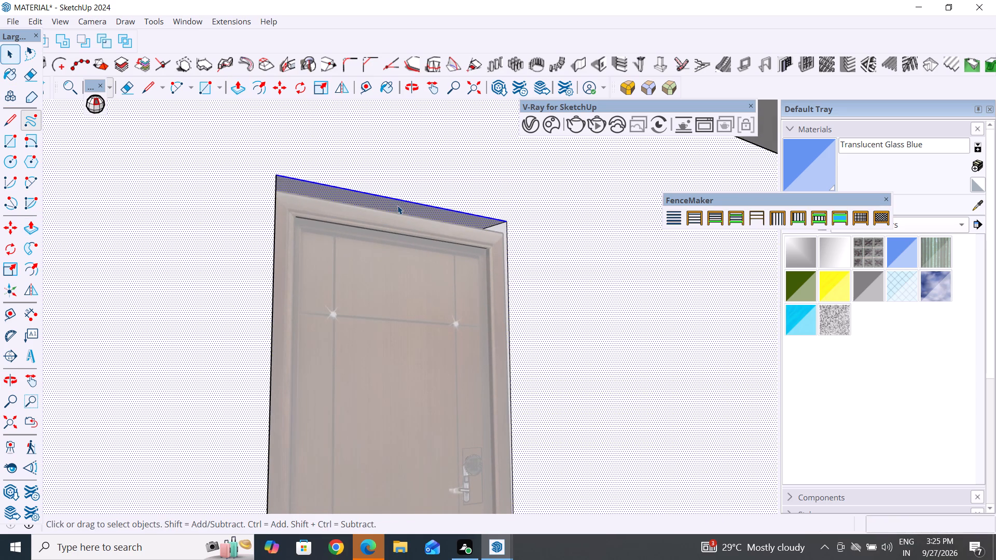
triple_click(397, 205)
click(397, 205)
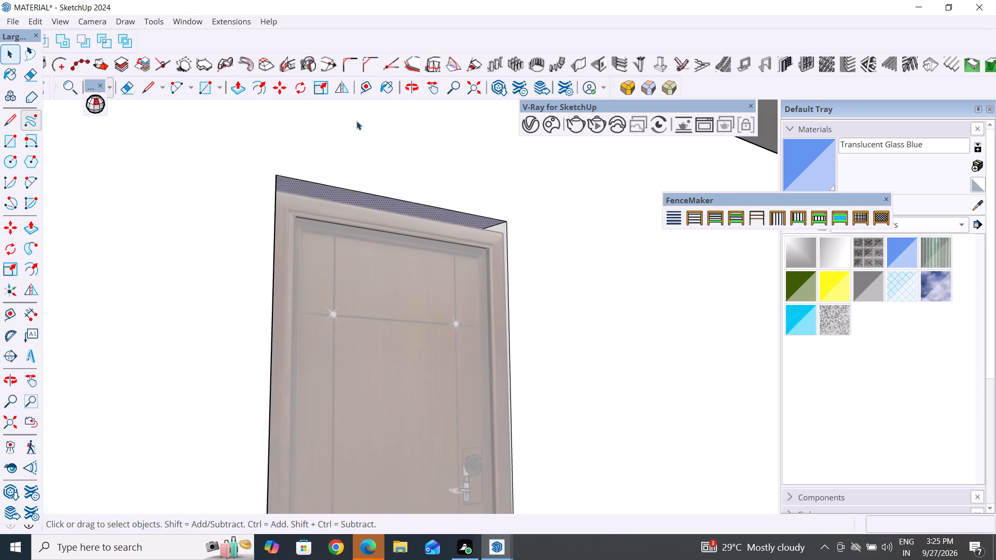
click(232, 94)
click(458, 210)
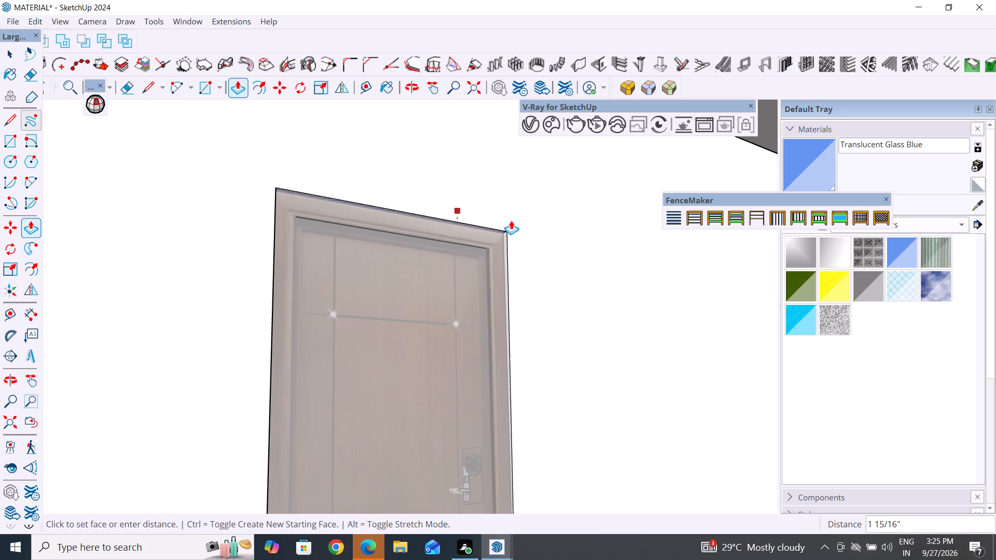
click(511, 220)
scroll(524, 380, down, 6)
middle_drag(556, 302, 531, 430)
scroll(539, 304, down, 6)
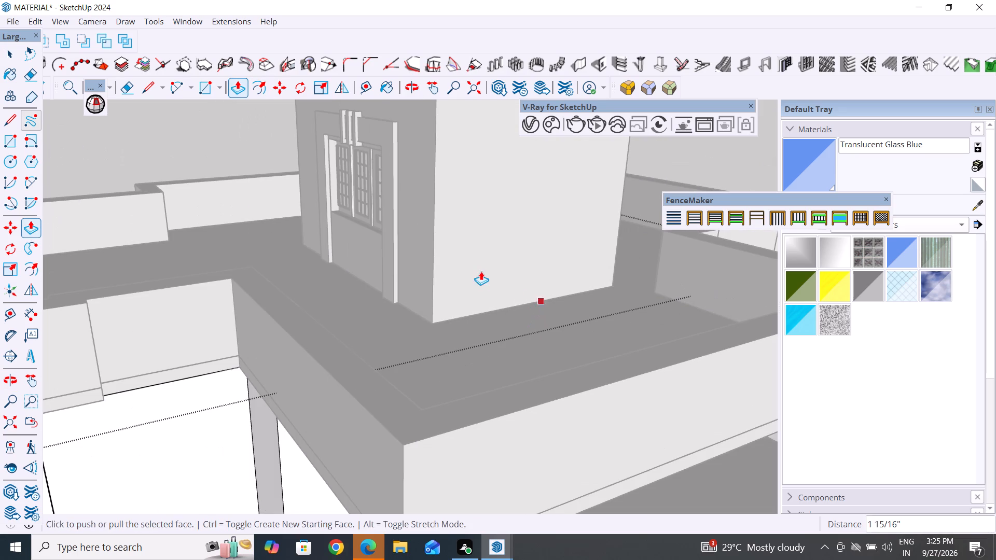
click(10, 59)
click(128, 139)
Examine the house from the front and side, checking the fitted upper-floor door, roof parapet and lower roof.
scroll(487, 262, down, 17)
middle_drag(585, 482, 604, 511)
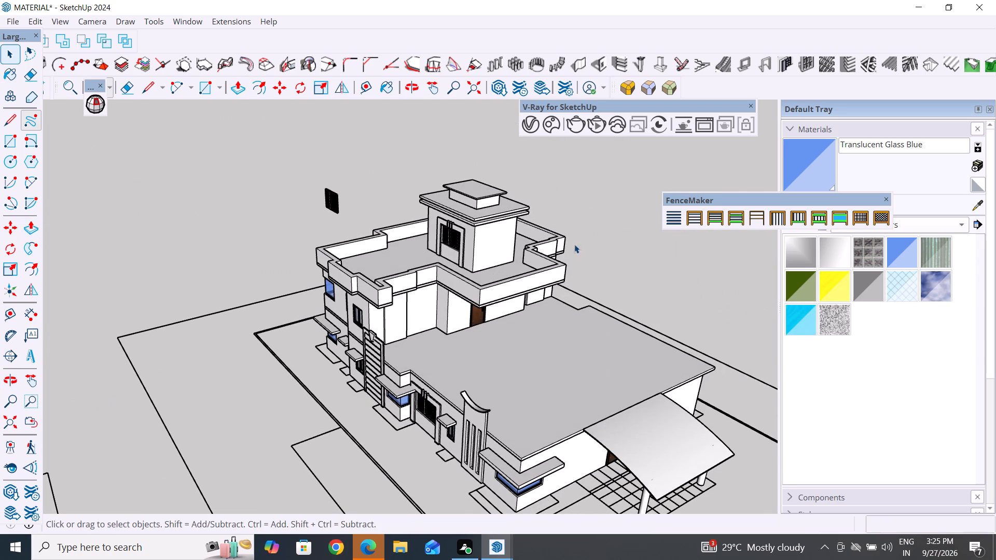
middle_drag(546, 387, 738, 301)
middle_drag(494, 377, 623, 389)
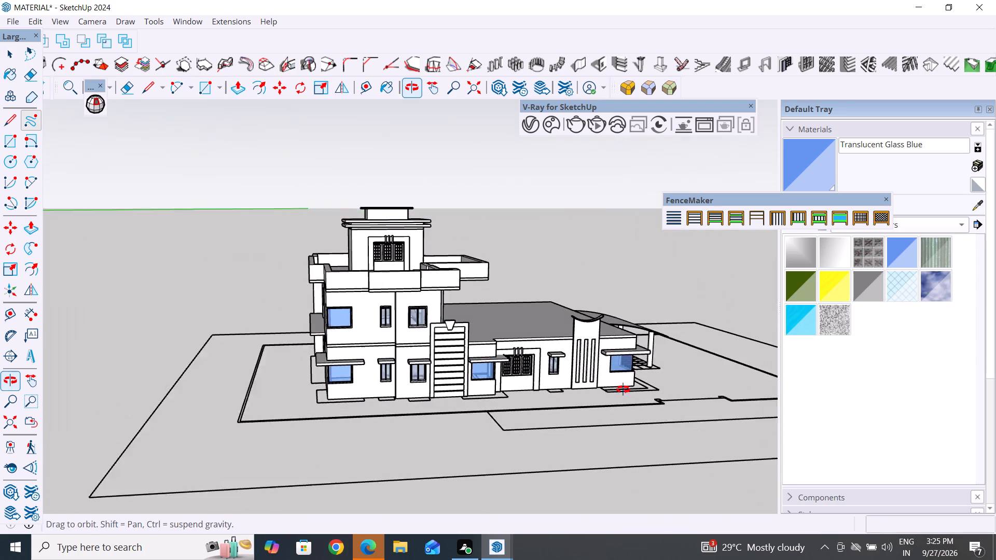
middle_drag(623, 389, 559, 379)
middle_drag(543, 373, 463, 386)
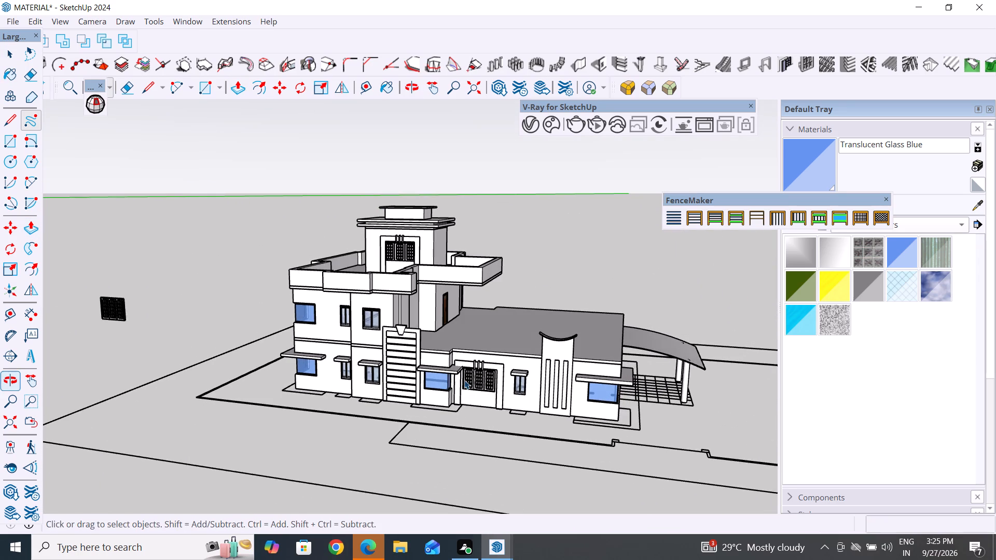
scroll(559, 338, up, 9)
scroll(617, 381, up, 1)
middle_drag(618, 388, 620, 393)
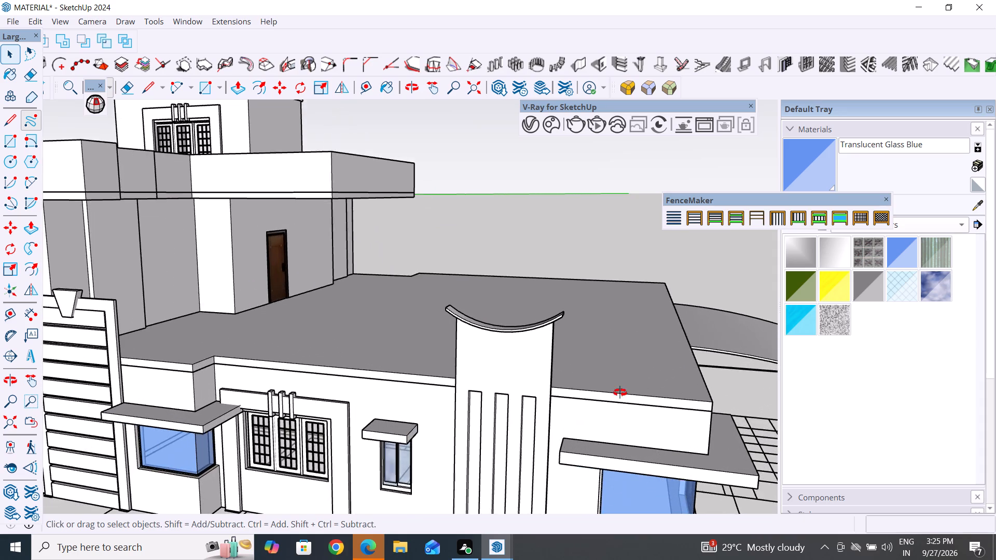
Draw a 17' by 3' rectangle over the slotted parapet band above the main window in the front elevation drawing.
middle_drag(620, 393, 625, 413)
scroll(384, 353, down, 4)
middle_drag(396, 347, 398, 379)
scroll(417, 276, down, 8)
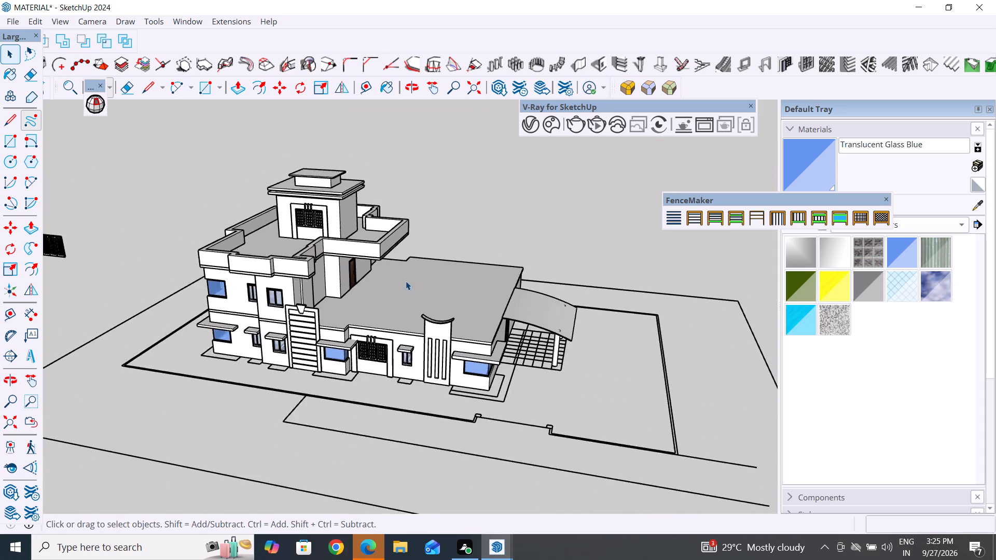
scroll(406, 281, down, 13)
scroll(621, 418, up, 17)
middle_drag(539, 354, 543, 362)
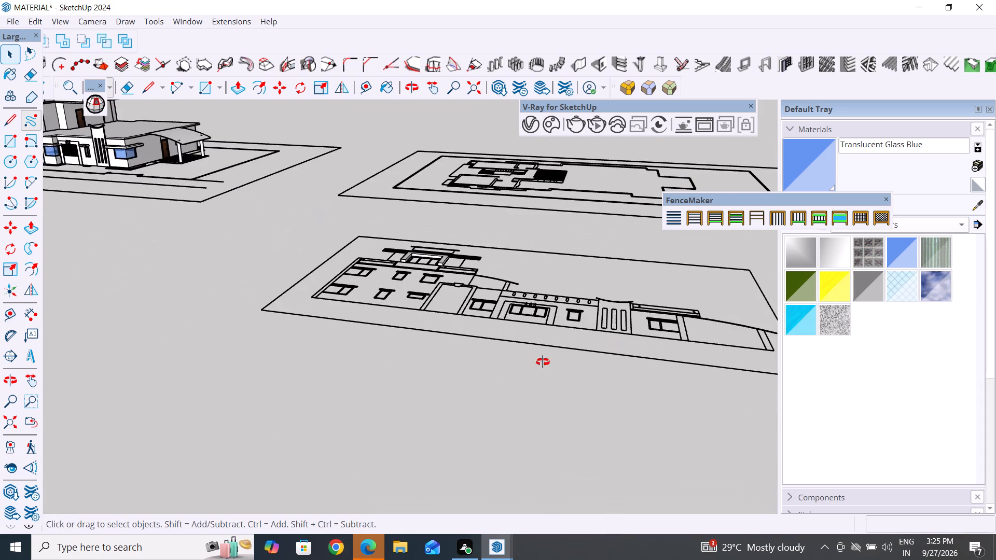
middle_drag(543, 362, 654, 491)
scroll(637, 307, up, 7)
middle_drag(637, 294, 618, 463)
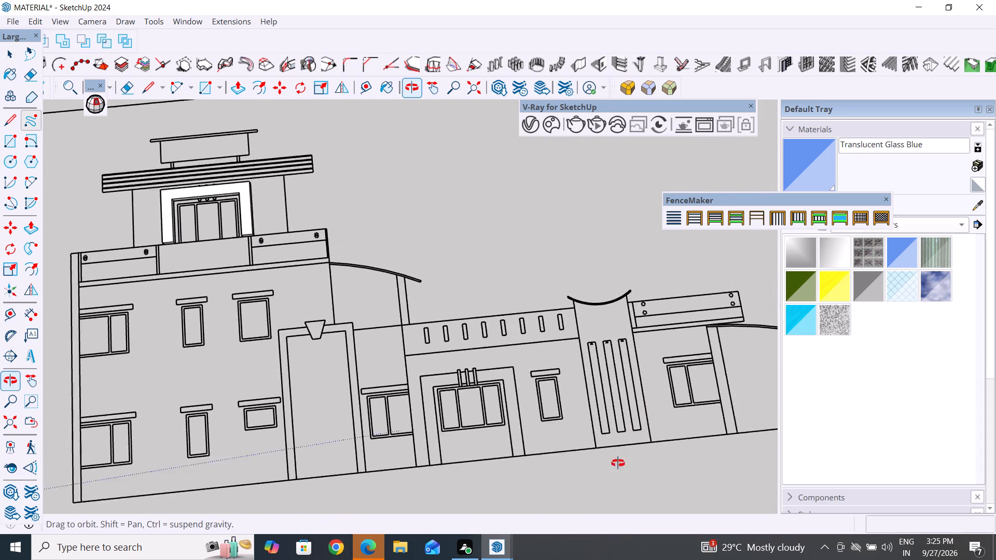
middle_drag(618, 463, 615, 481)
scroll(580, 369, up, 4)
middle_drag(588, 381, 592, 421)
scroll(588, 384, up, 1)
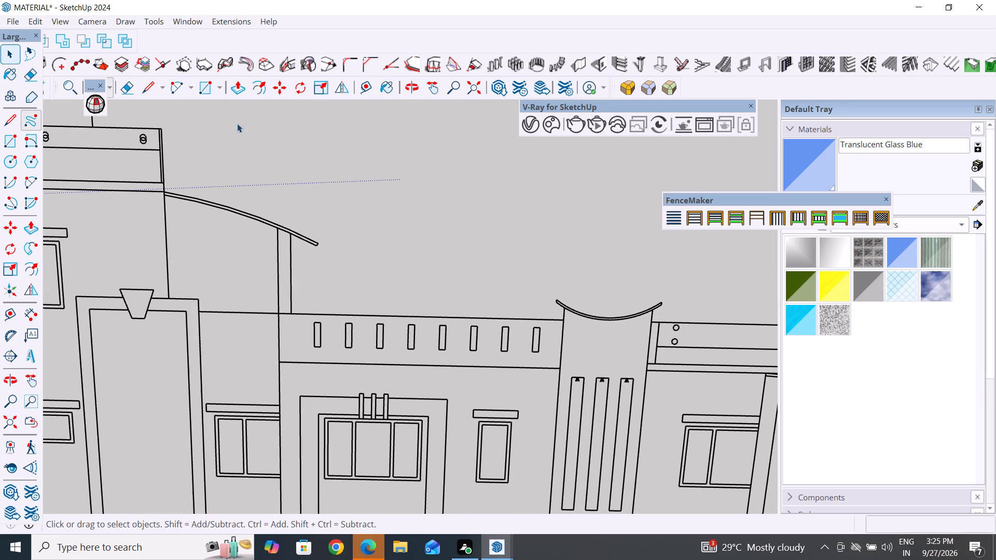
click(7, 136)
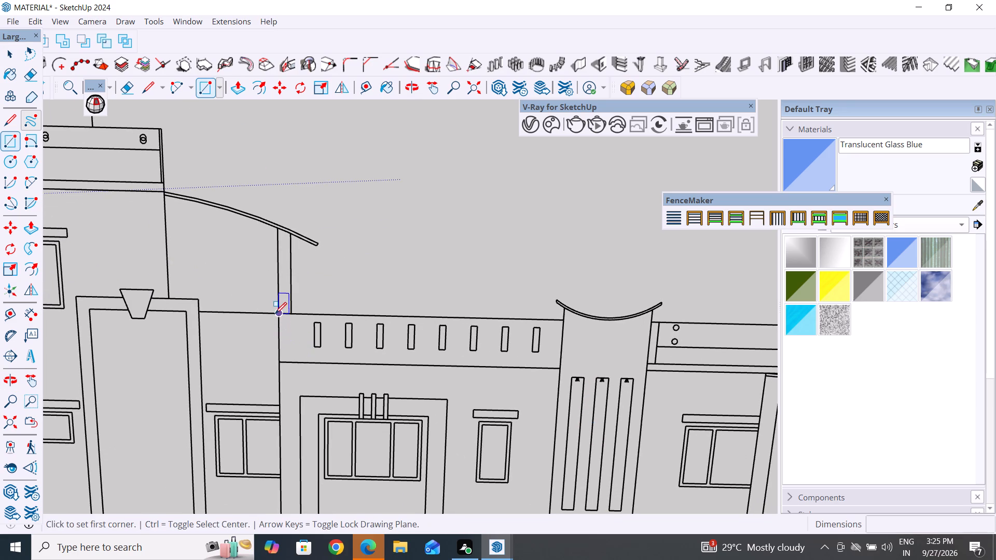
click(275, 314)
click(560, 369)
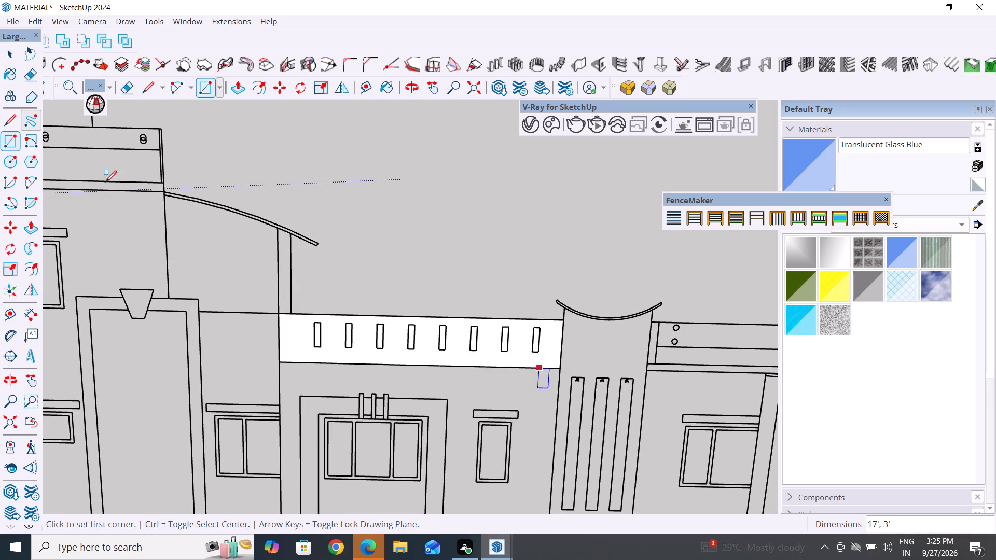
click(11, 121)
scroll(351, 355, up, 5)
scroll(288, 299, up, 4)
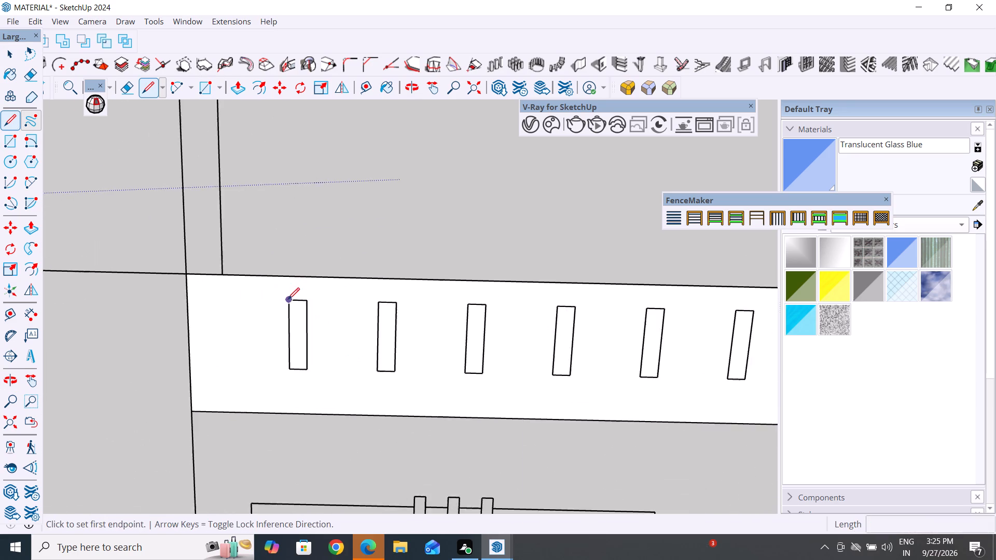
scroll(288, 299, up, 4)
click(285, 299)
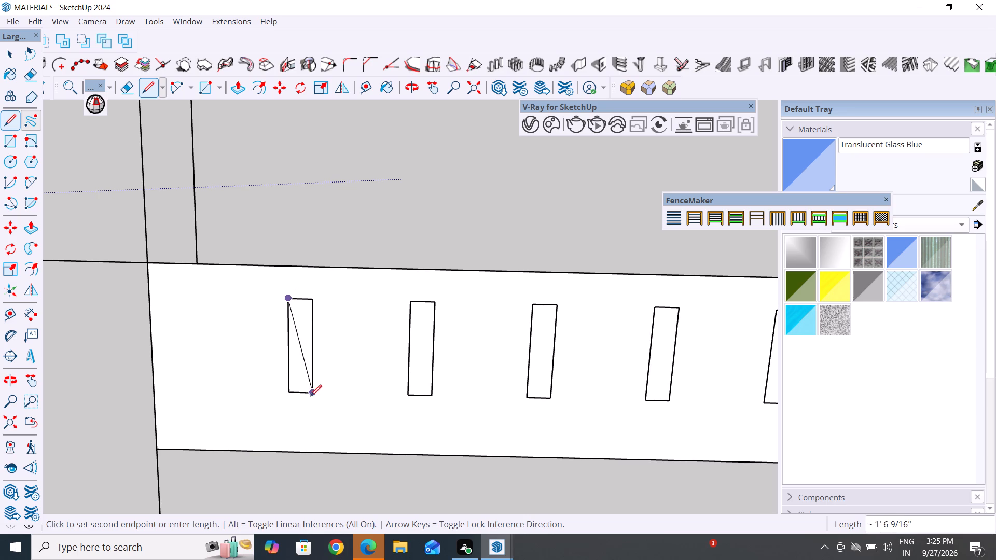
Trace the first five slots of the parapet band, starting at its staircase-side end, with rectangles of 1' 6" by 4 1/2".
click(12, 141)
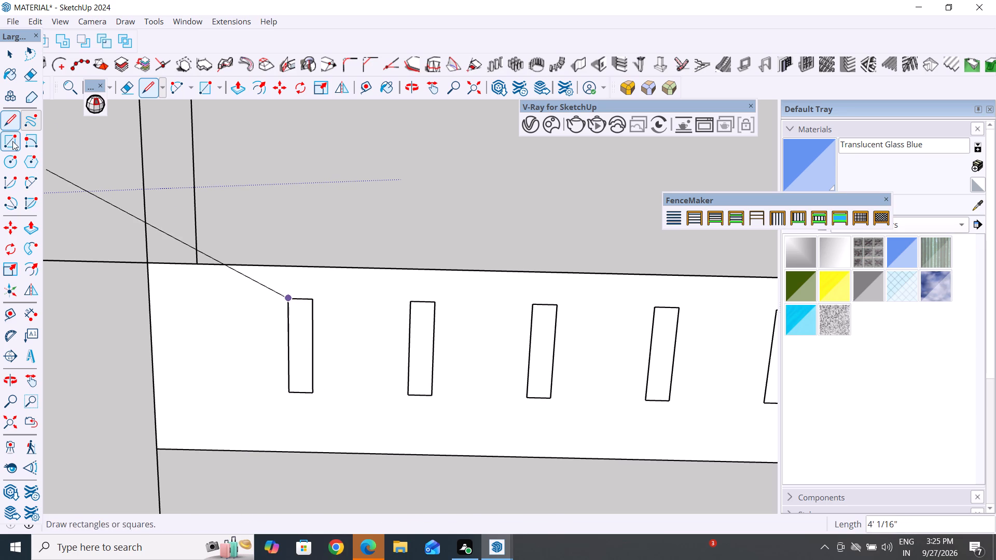
click(288, 301)
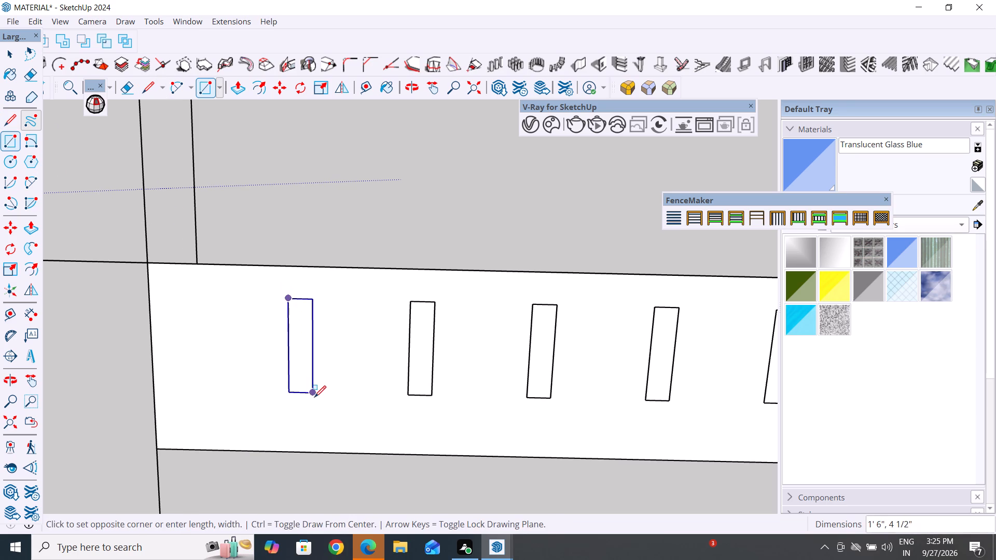
click(314, 391)
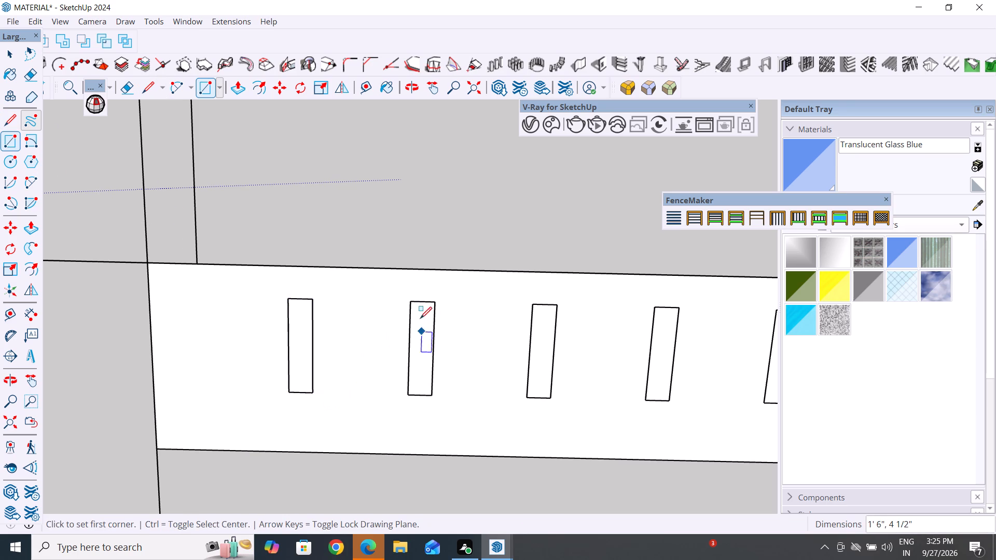
click(412, 302)
click(430, 393)
click(533, 307)
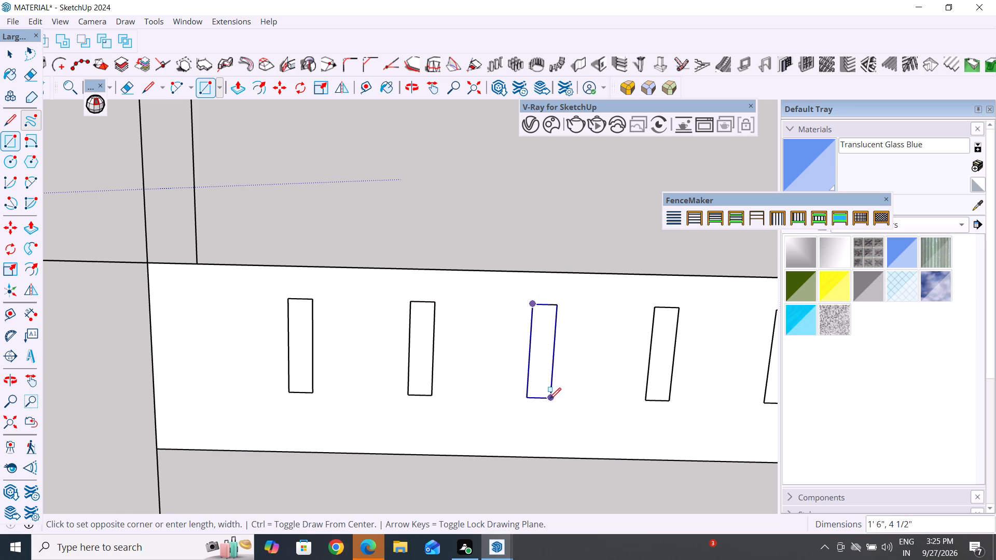
click(549, 400)
scroll(425, 350, down, 5)
scroll(544, 334, up, 3)
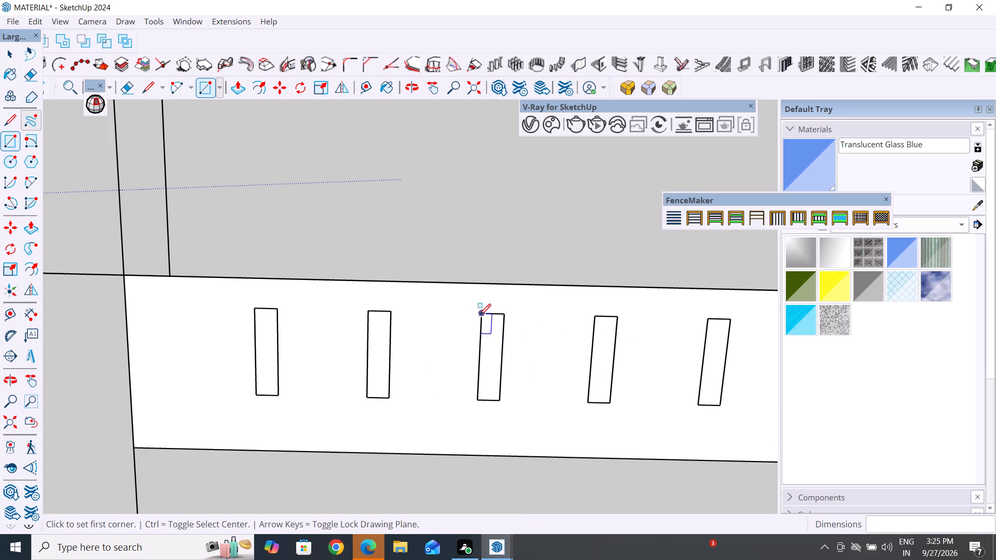
click(479, 315)
click(498, 397)
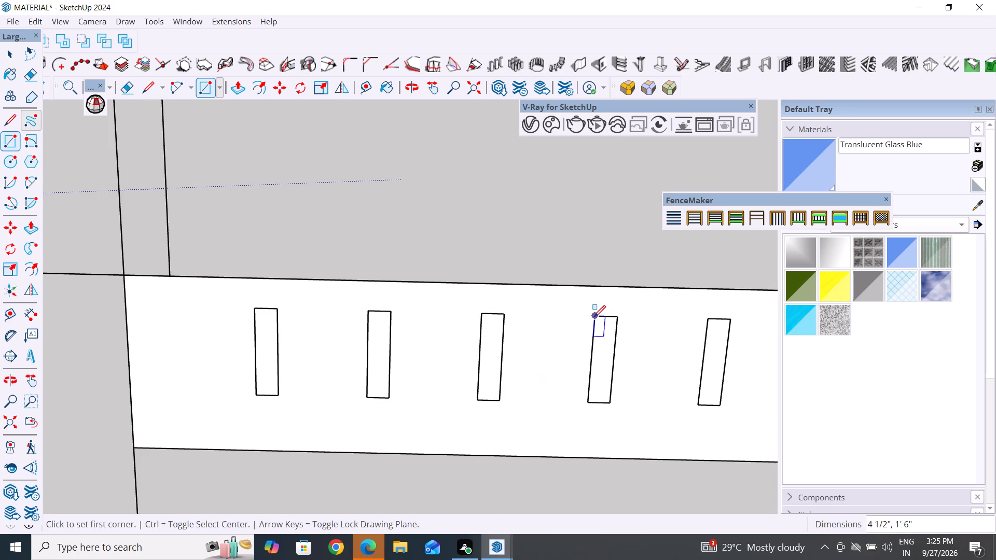
click(594, 317)
click(610, 404)
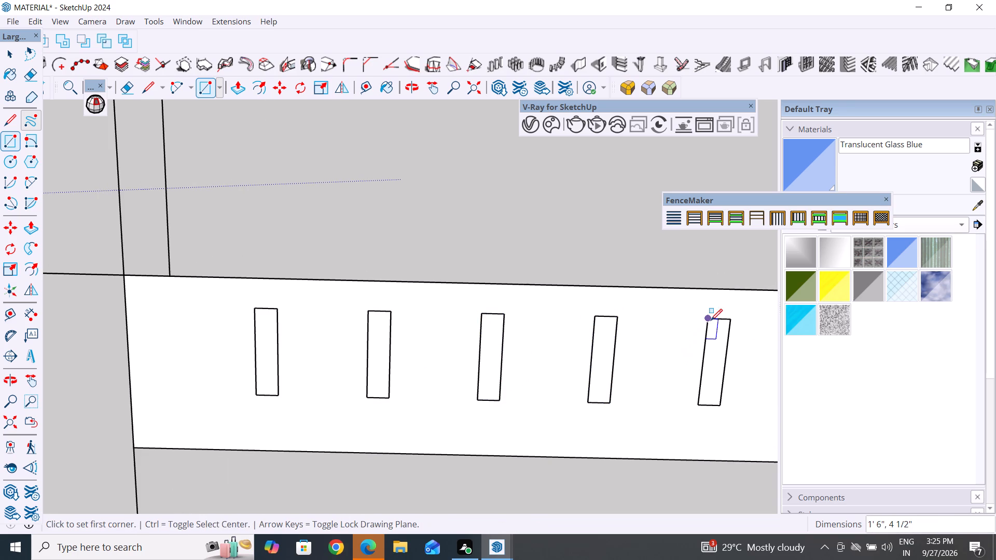
click(707, 320)
click(719, 404)
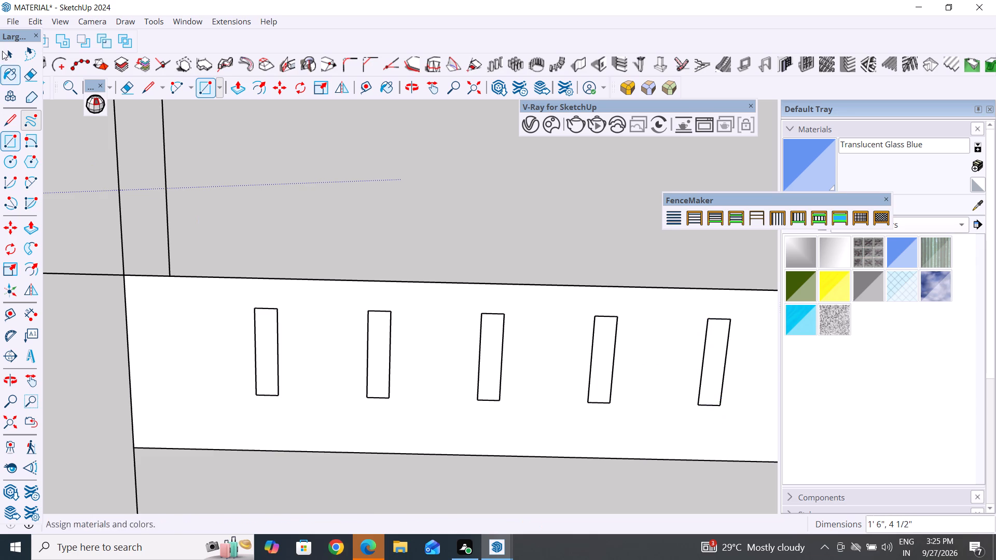
Delete the faces inside the five traced slots to leave openings in the parapet band.
click(10, 55)
click(269, 372)
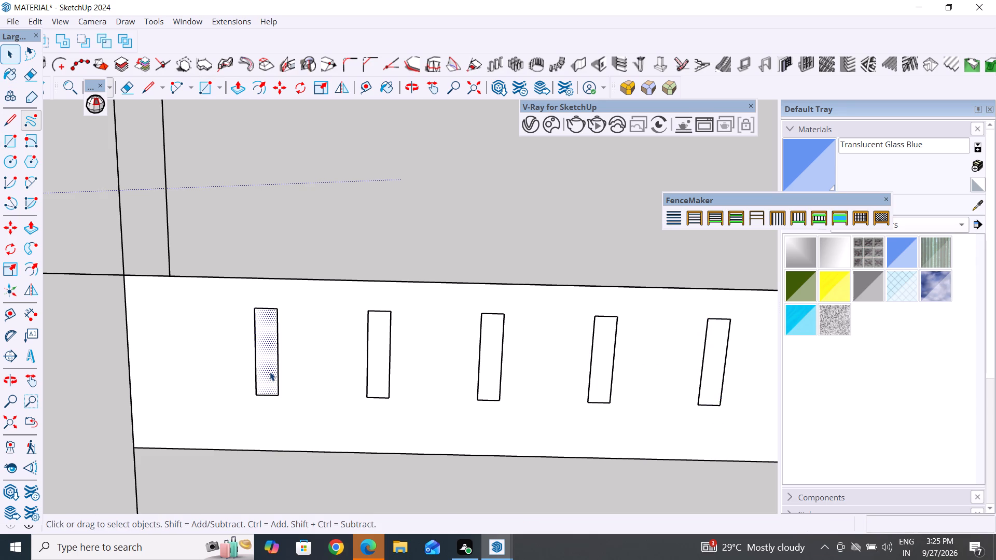
key(Delete)
click(373, 366)
key(Delete)
click(489, 361)
key(Delete)
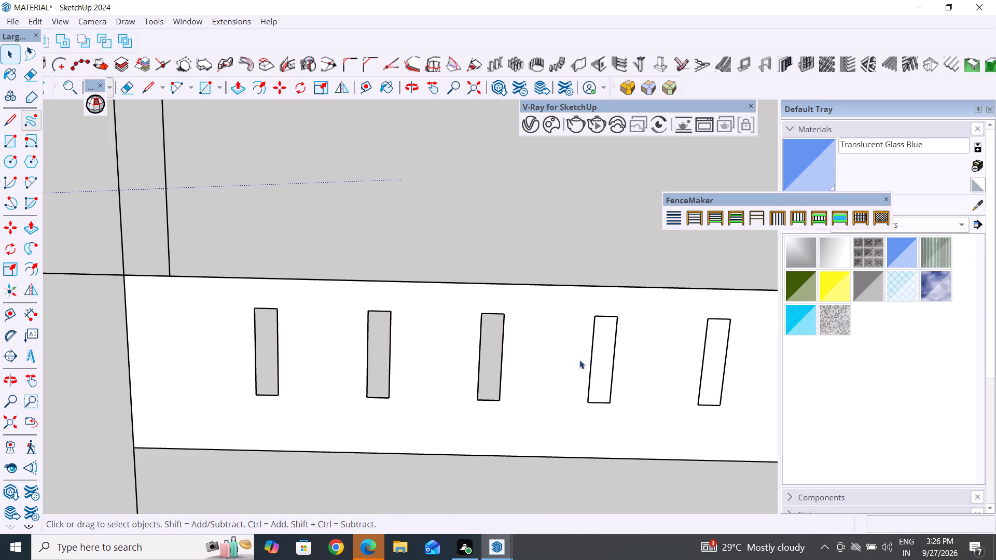
click(601, 355)
key(Delete)
click(718, 360)
key(Delete)
Trace the remaining three slots of the parapet band with rectangles of 1' 6" by 4 1/2".
scroll(477, 358, down, 6)
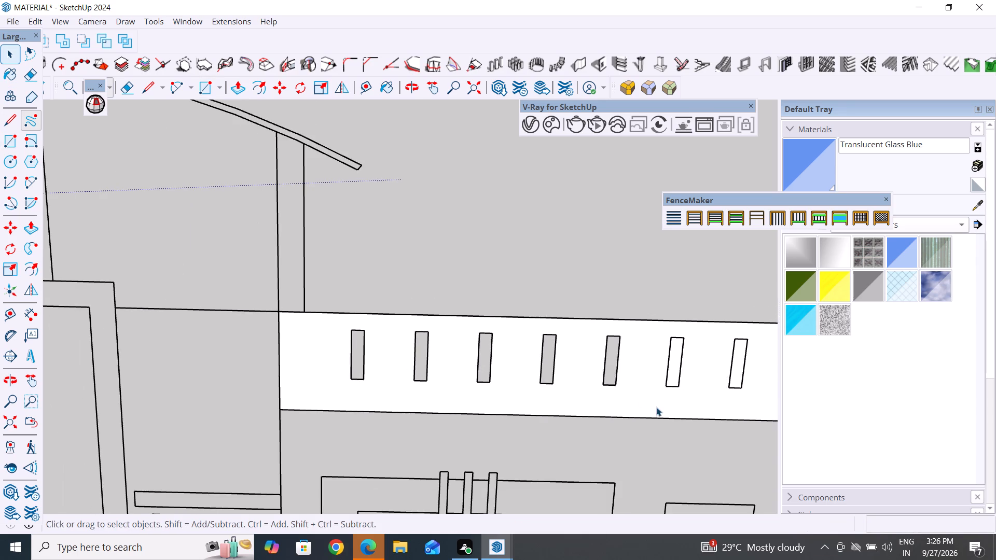
scroll(591, 393, down, 3)
click(655, 370)
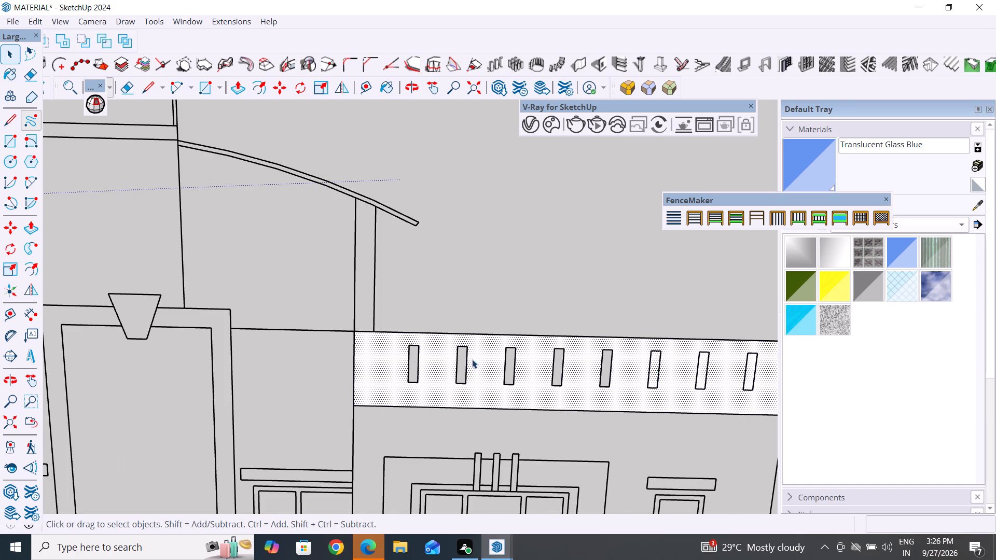
scroll(447, 363, down, 4)
scroll(603, 386, up, 4)
scroll(717, 382, up, 8)
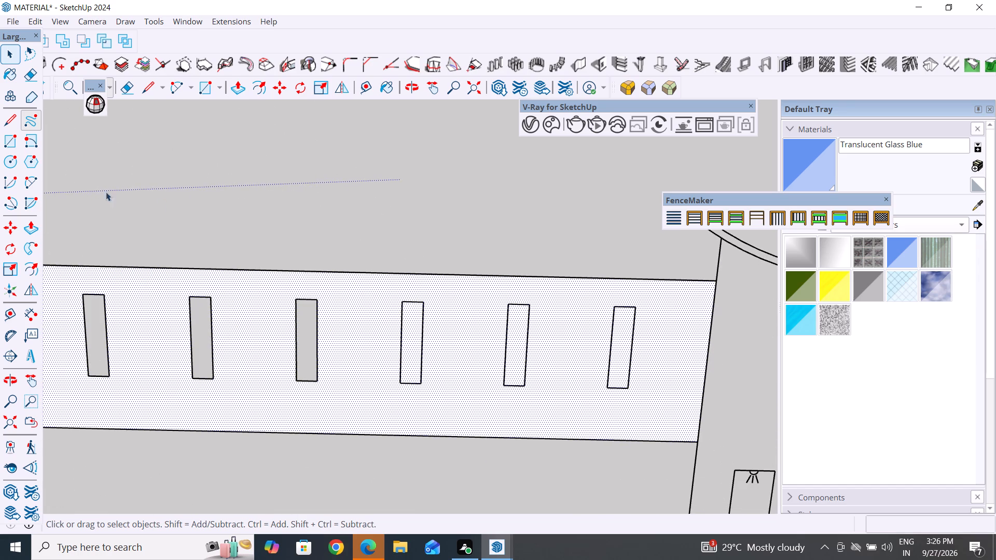
click(14, 147)
click(404, 305)
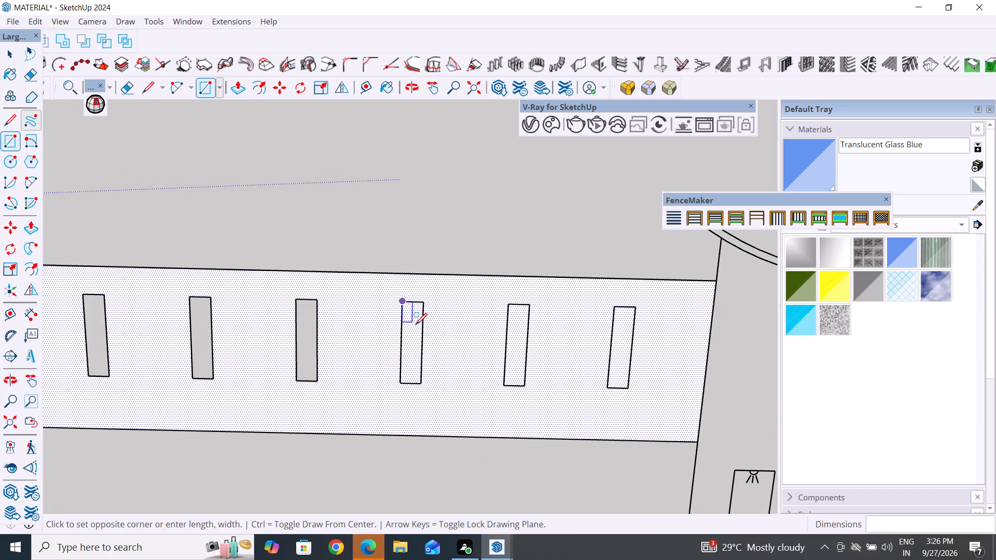
click(422, 384)
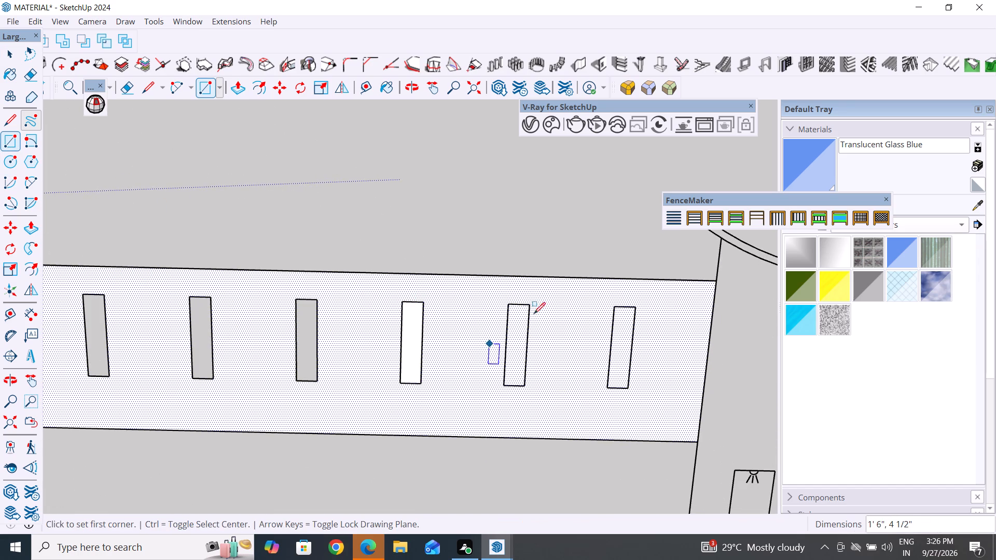
click(509, 307)
click(523, 385)
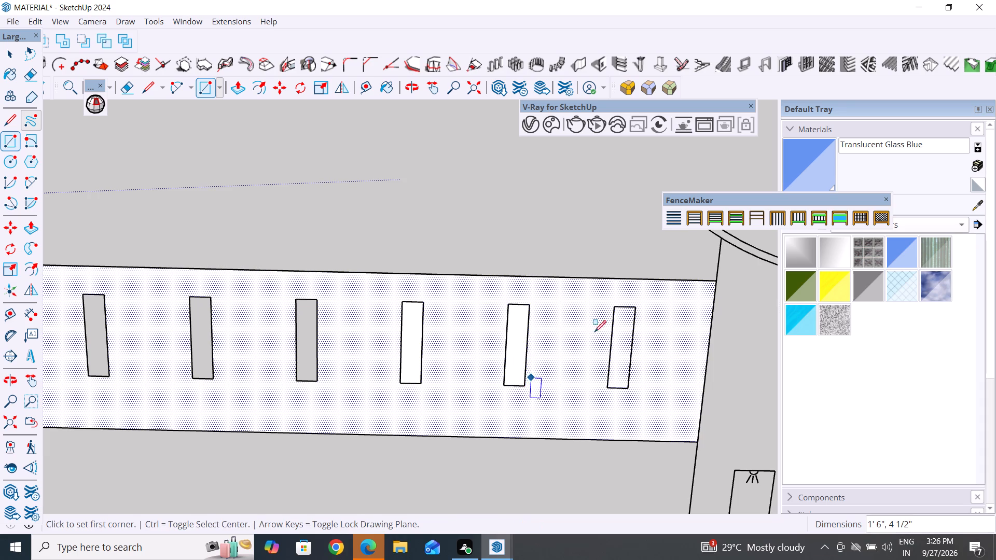
click(612, 310)
click(628, 386)
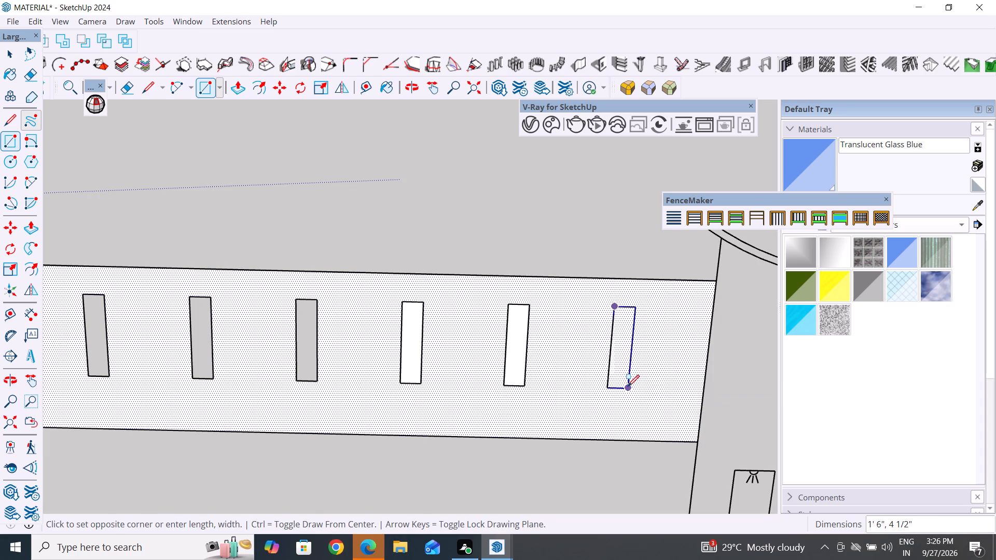
Delete the faces inside the last three slots of the parapet band.
click(8, 52)
click(407, 365)
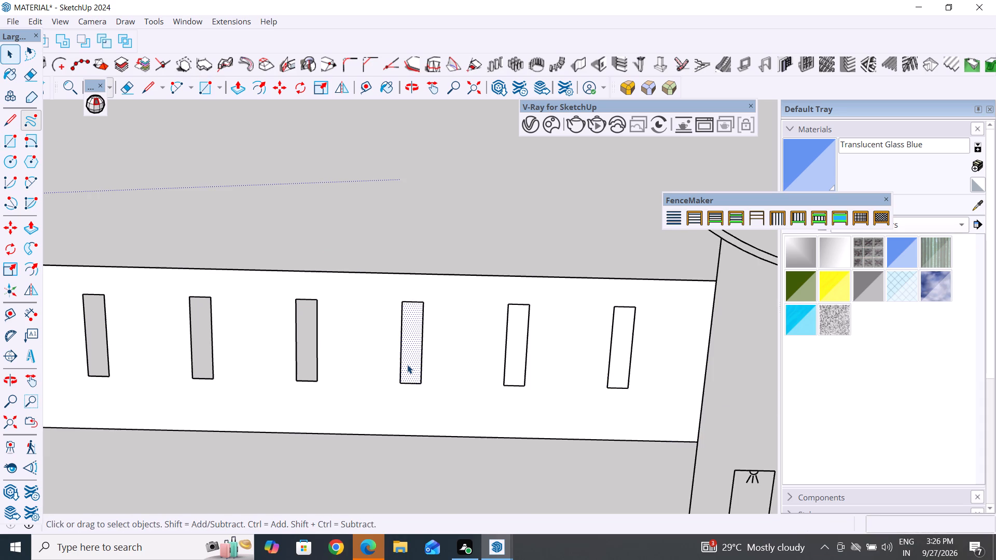
key(Delete)
click(514, 380)
key(Delete)
click(630, 361)
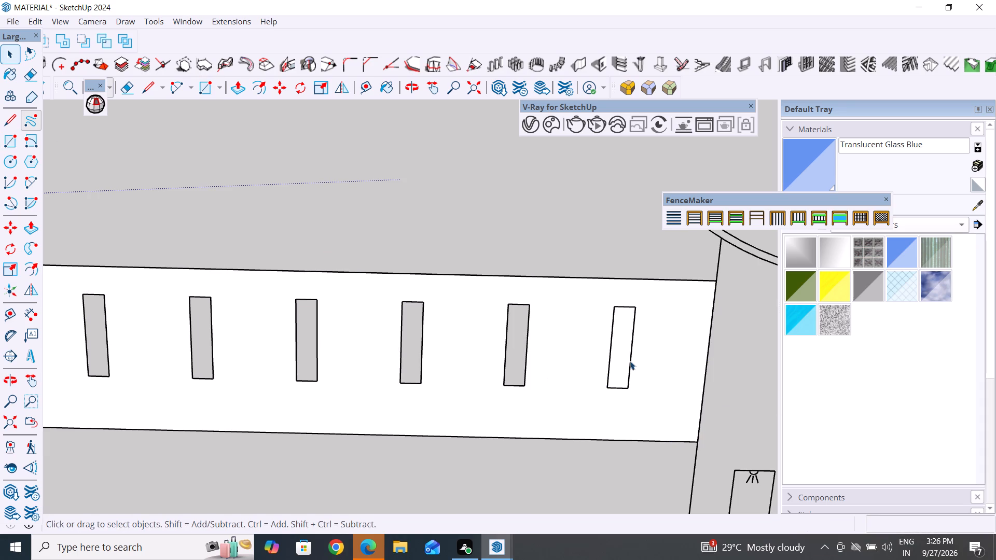
click(621, 351)
key(Delete)
Push/Pull the slotted parapet face about 7 7/16" to give it thickness.
click(237, 93)
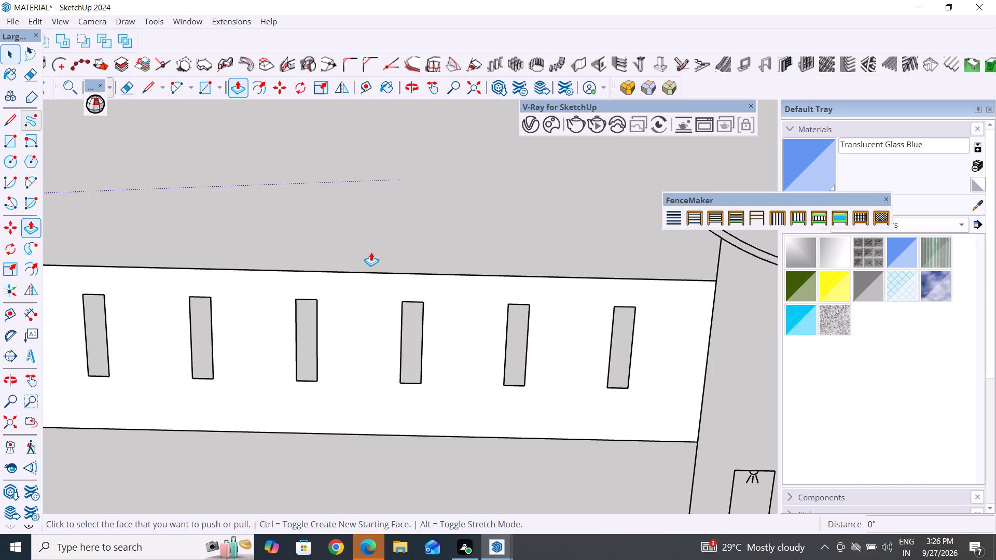
click(445, 382)
click(442, 395)
Select the whole extruded slotted parapet and make it a group.
scroll(493, 299, down, 2)
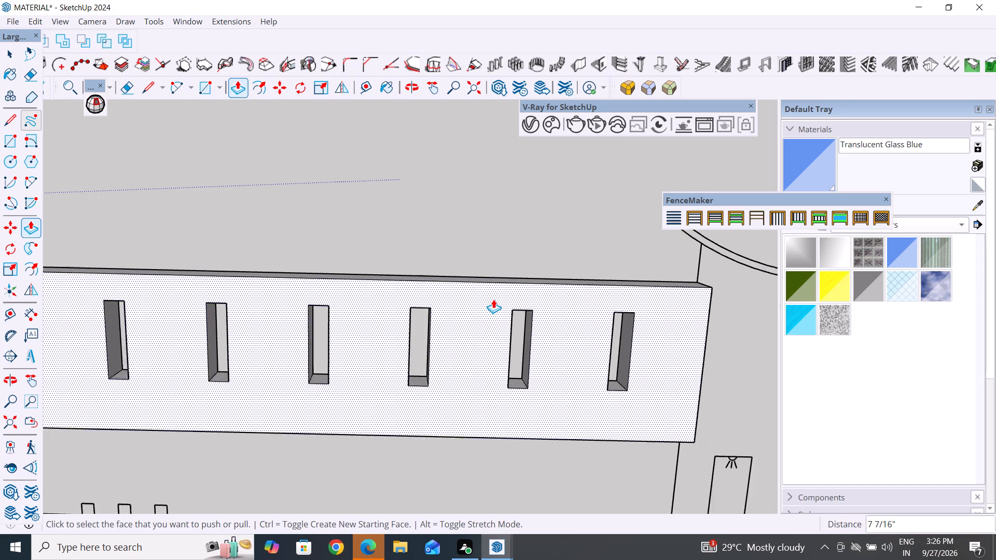
scroll(493, 299, down, 3)
middle_drag(494, 307, 489, 425)
scroll(498, 398, down, 5)
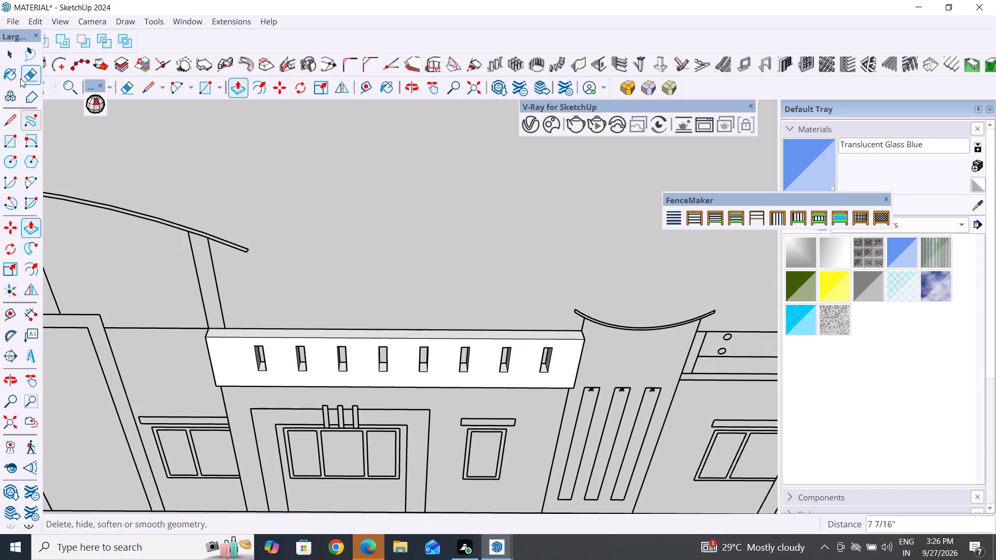
click(13, 61)
click(381, 362)
triple_click(371, 355)
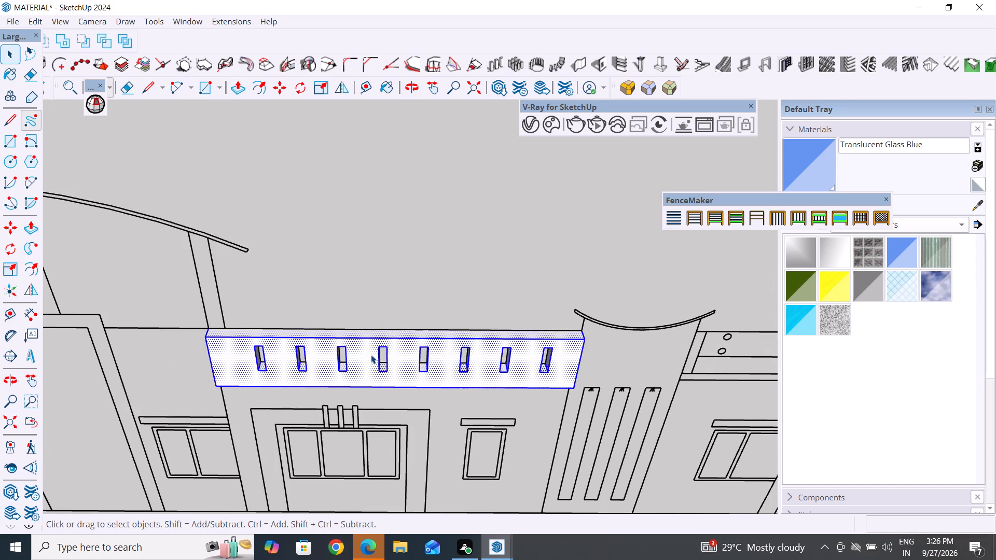
right_click(371, 355)
click(438, 139)
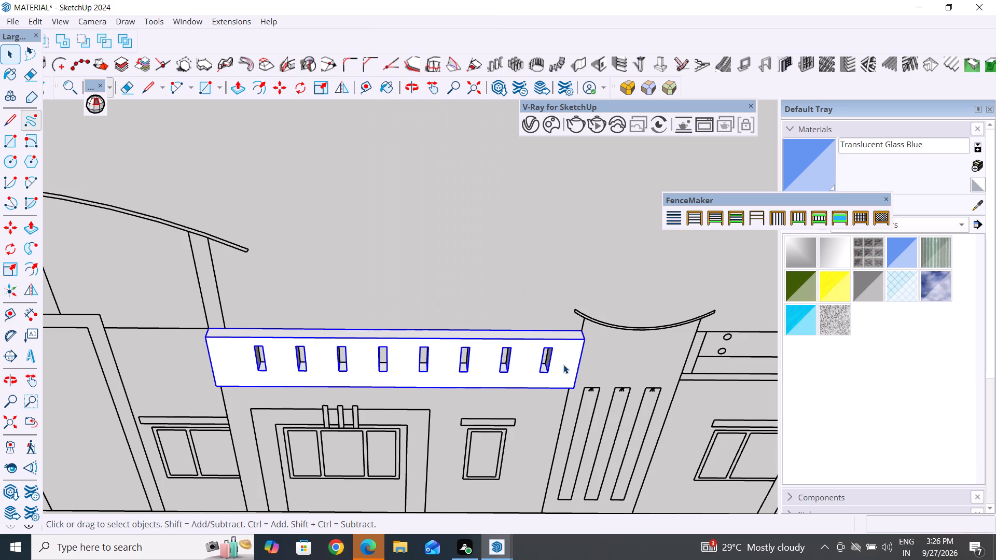
Move the slotted parapet group about 138' from the front elevation to the open ground in front of the house model.
key(m)
click(211, 388)
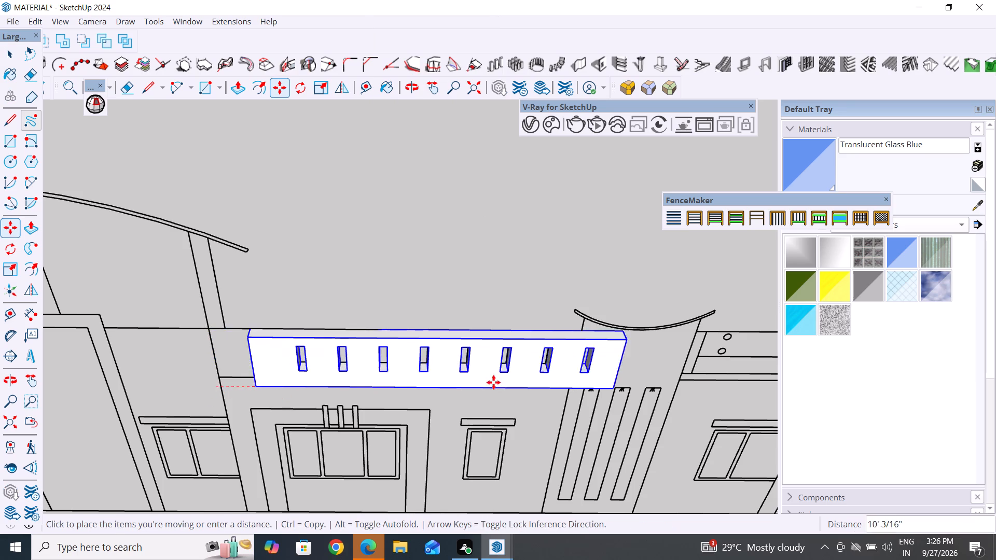
scroll(580, 361, down, 20)
scroll(609, 397, down, 8)
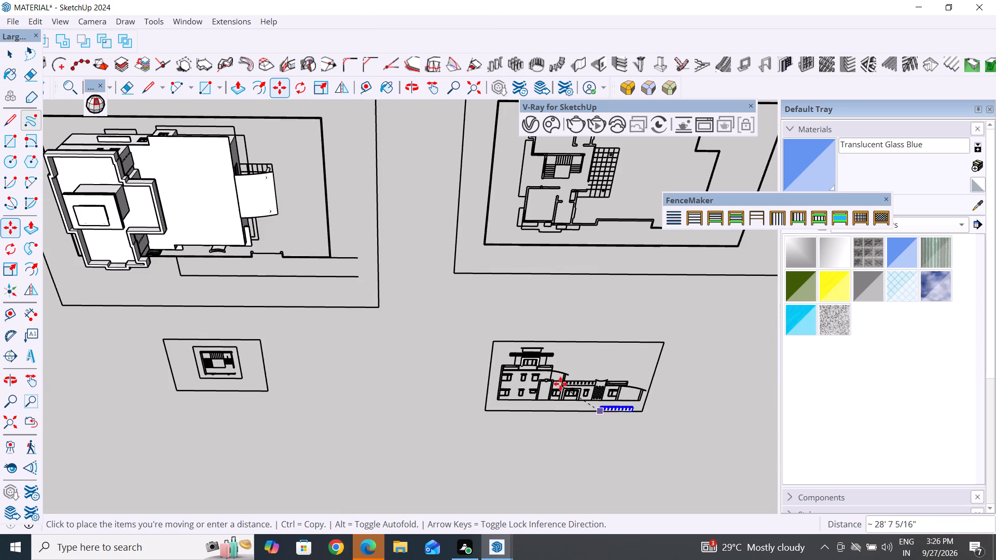
middle_drag(325, 346, 369, 45)
middle_drag(309, 267, 408, 251)
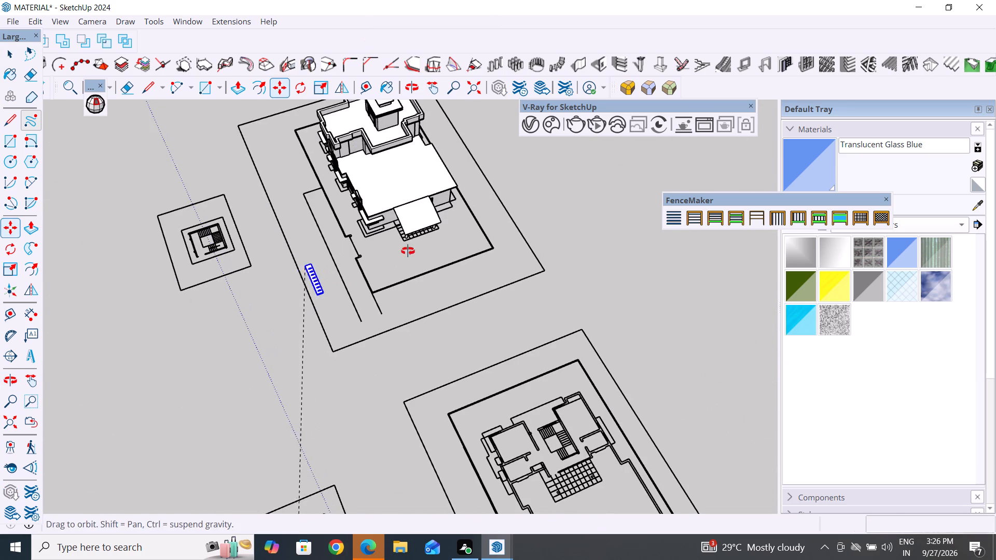
middle_drag(408, 251, 637, 134)
scroll(216, 331, up, 3)
click(403, 333)
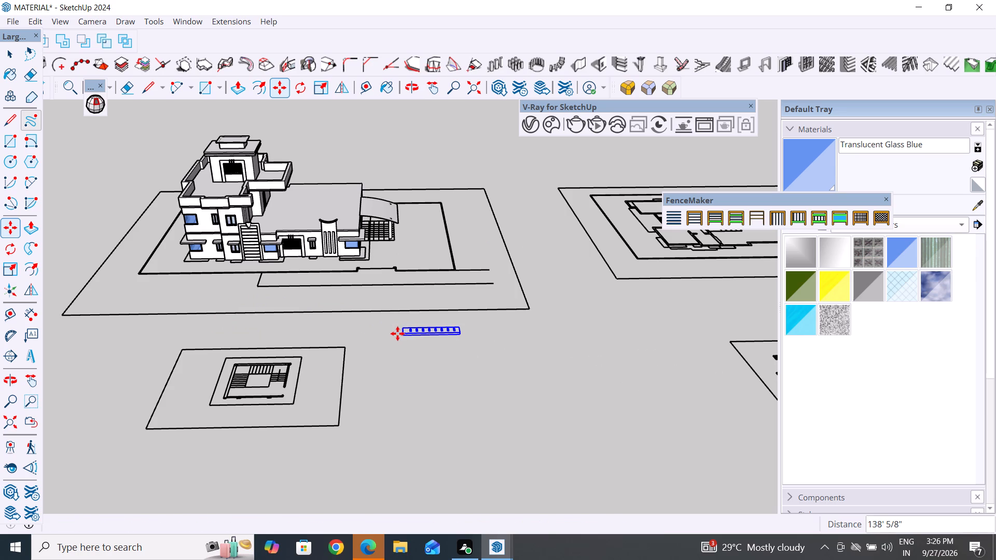
Rotate the slotted parapet 90 degrees about the red axis around its bottom end corner so it stands upright.
click(5, 59)
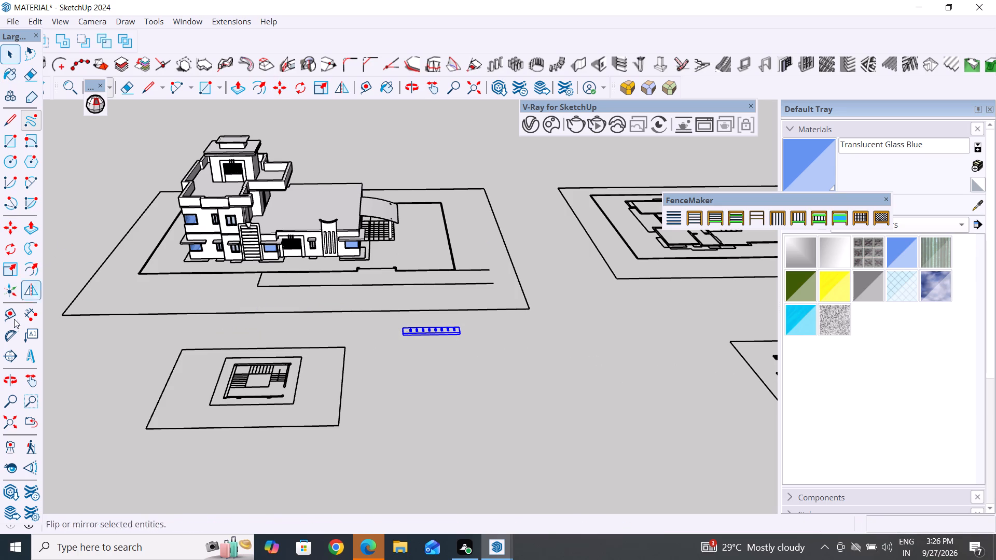
click(11, 248)
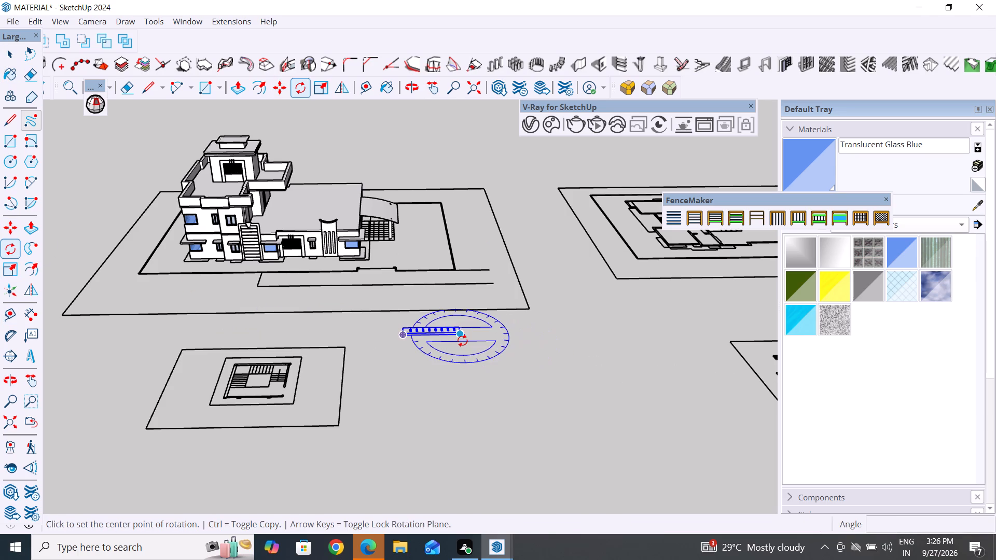
key(Right)
scroll(490, 345, up, 13)
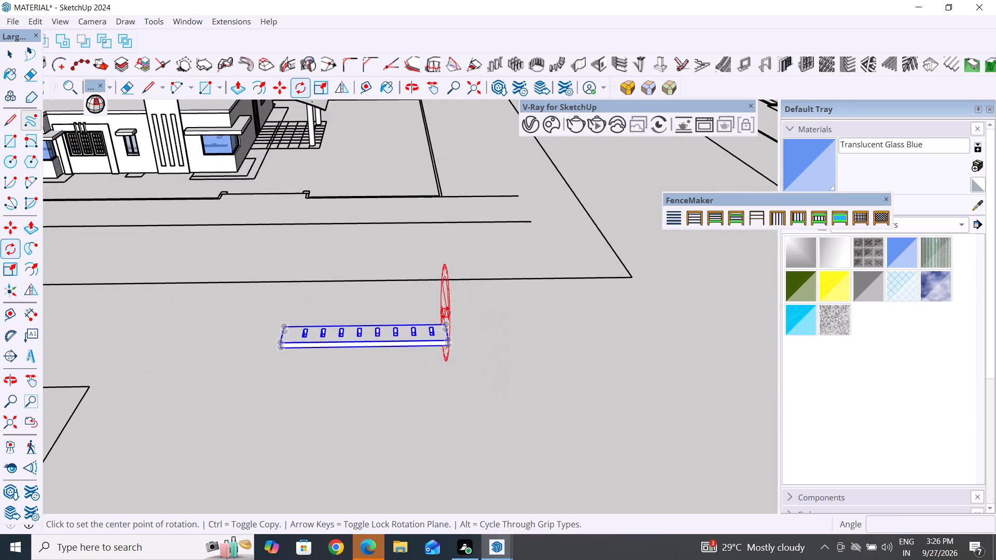
scroll(445, 313, up, 2)
middle_drag(459, 326, 283, 314)
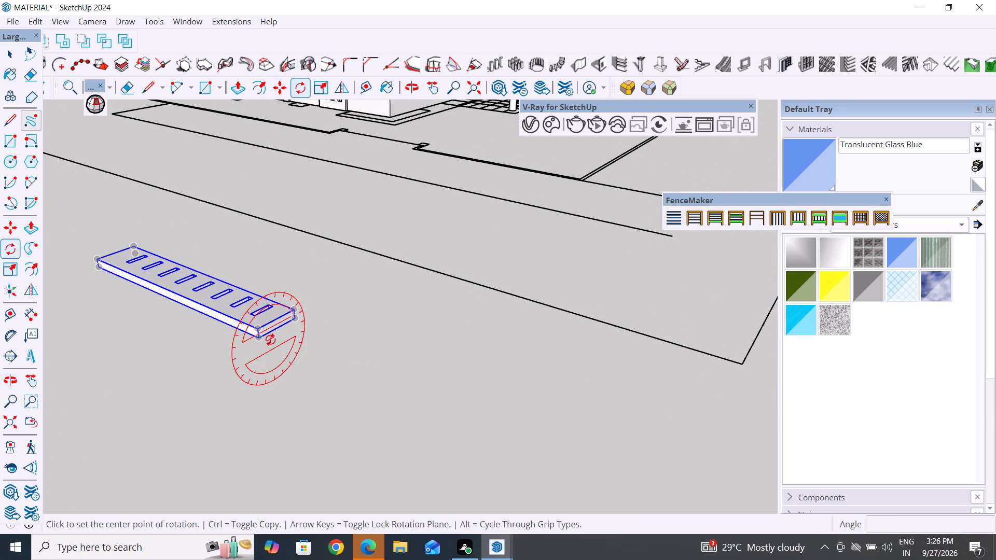
click(259, 340)
click(296, 320)
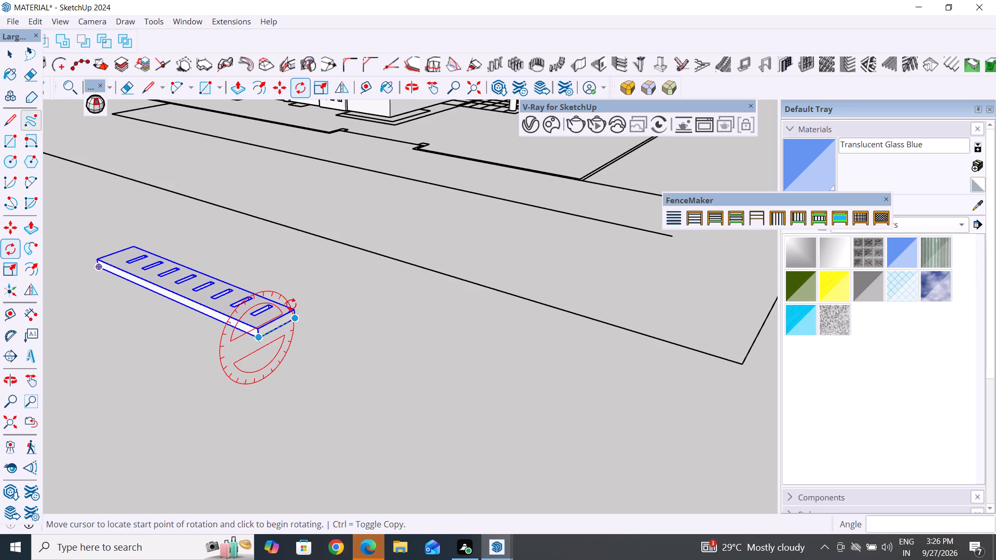
click(257, 291)
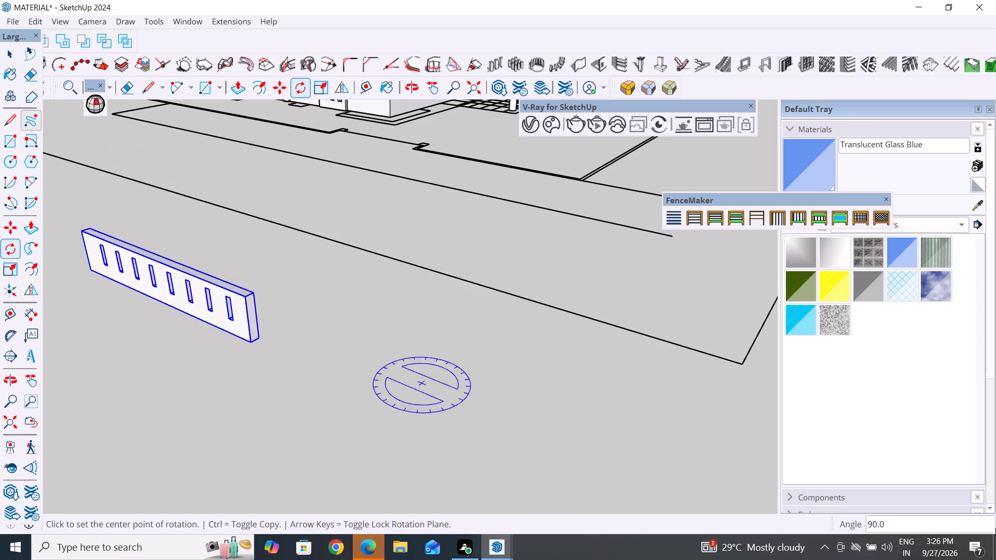
click(9, 57)
click(201, 382)
Move the upright slotted parapet about 76' 4" onto the house, placing its end at the two-storey wall corner beside the slatted front panel.
middle_drag(220, 435, 262, 427)
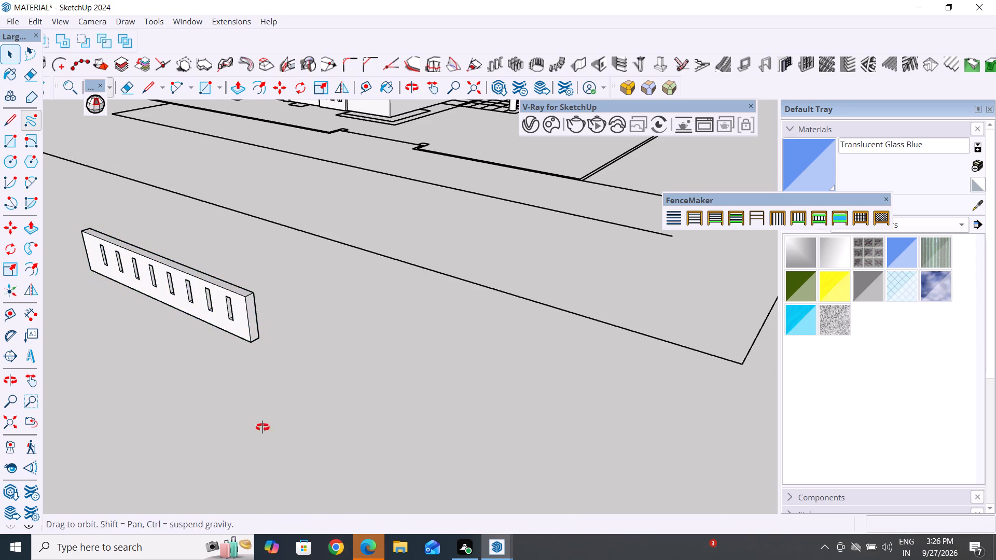
middle_drag(262, 427, 493, 368)
scroll(532, 367, up, 1)
scroll(571, 375, down, 12)
scroll(374, 458, down, 8)
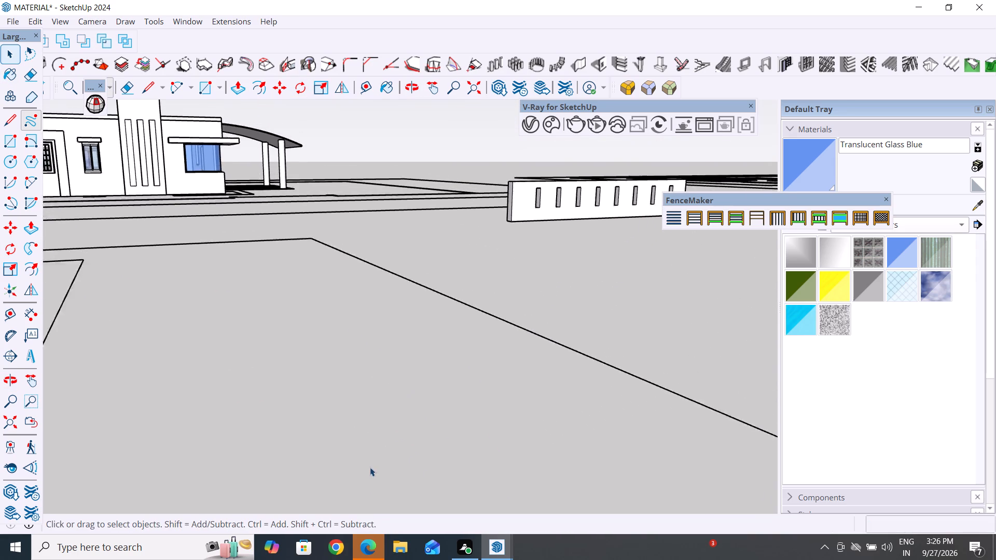
scroll(370, 467, down, 5)
scroll(548, 299, down, 6)
click(527, 268)
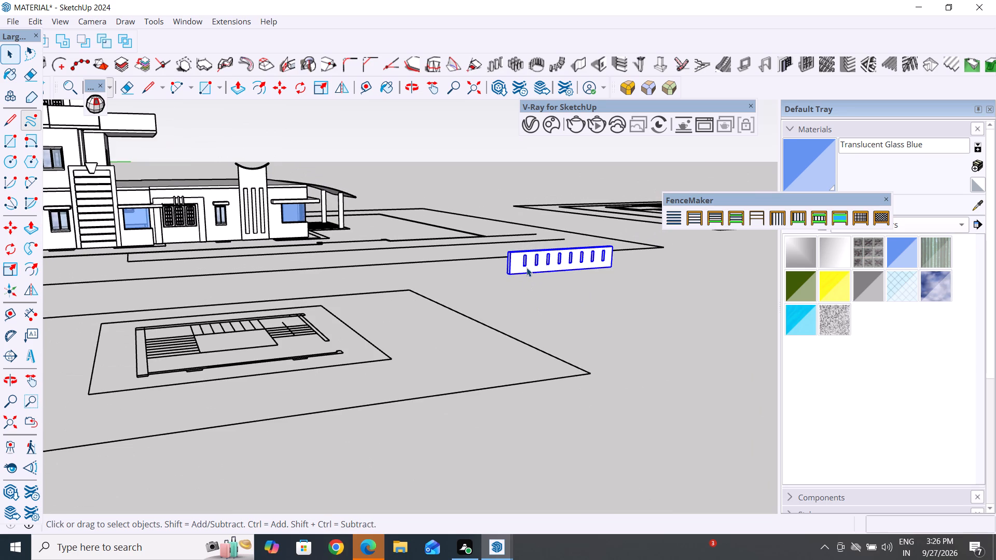
key(m)
click(503, 274)
scroll(665, 353, down, 12)
scroll(395, 261, up, 10)
middle_drag(376, 258, 362, 269)
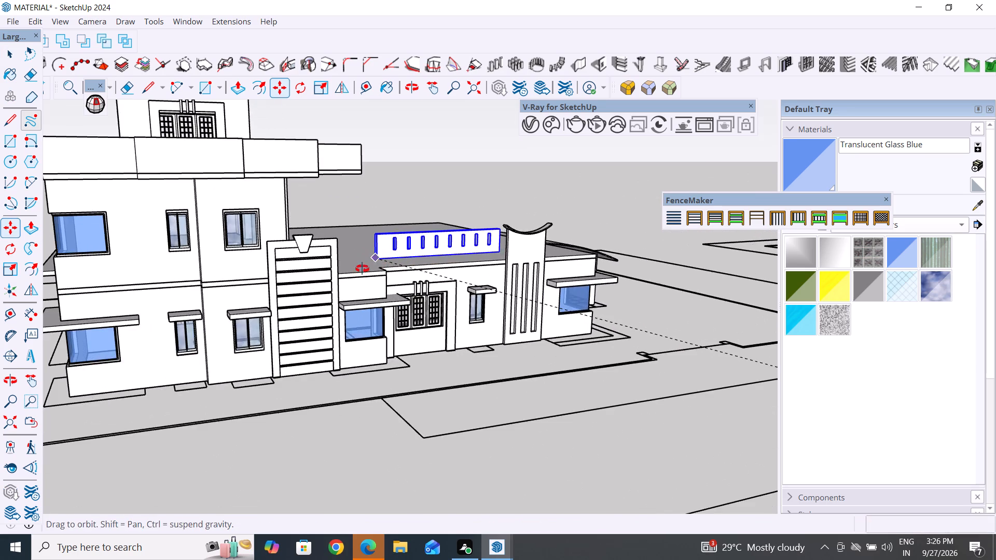
middle_drag(362, 269, 192, 483)
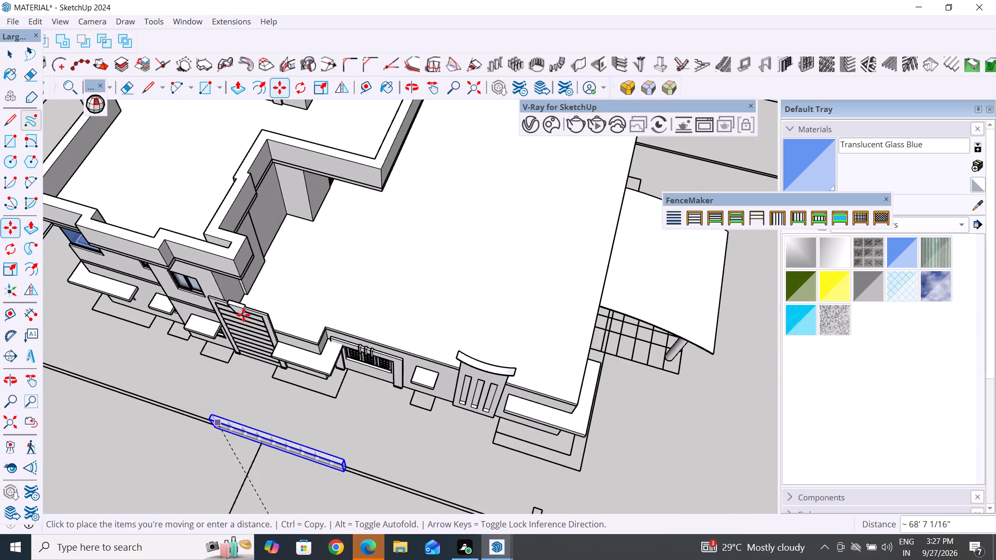
scroll(265, 304, up, 9)
middle_drag(251, 297, 126, 293)
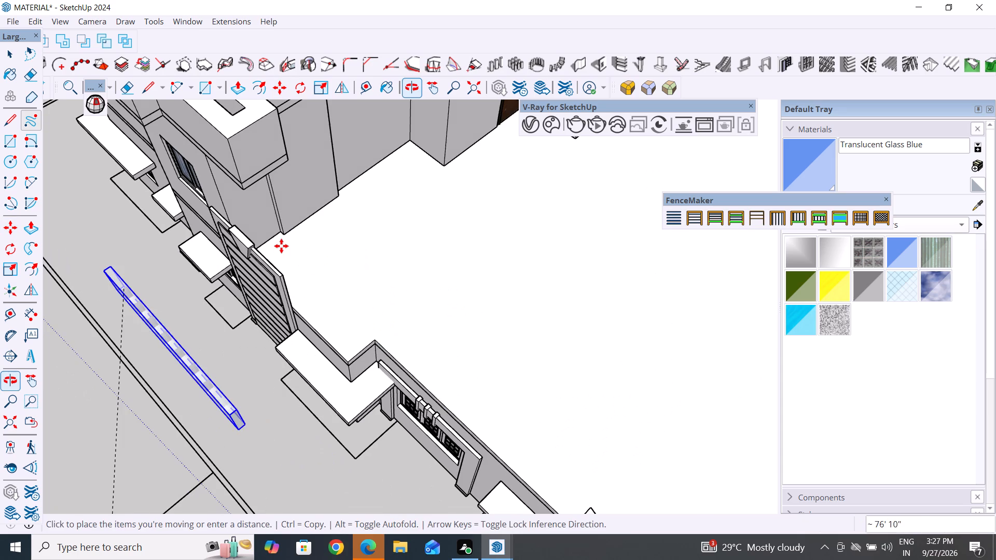
middle_drag(290, 245, 291, 244)
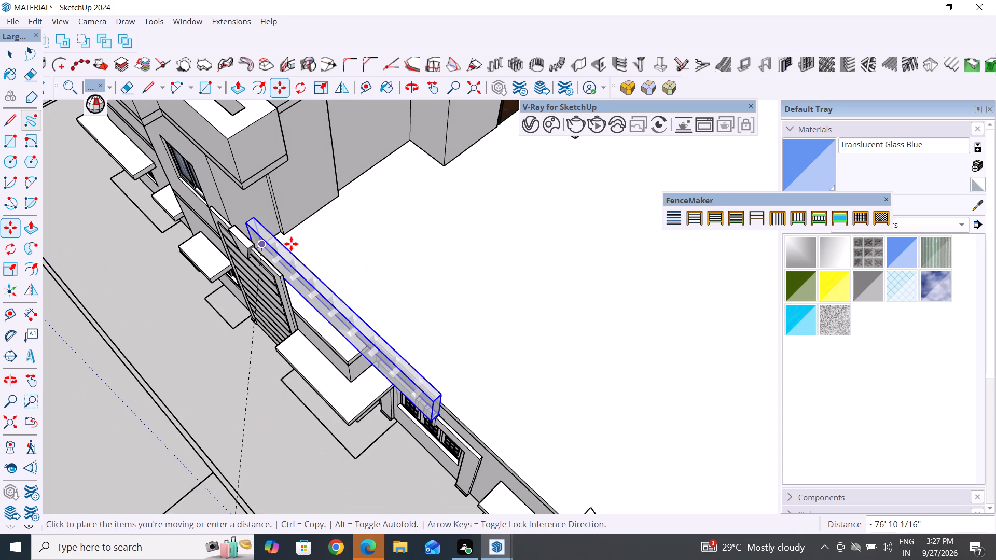
middle_drag(291, 244, 135, 243)
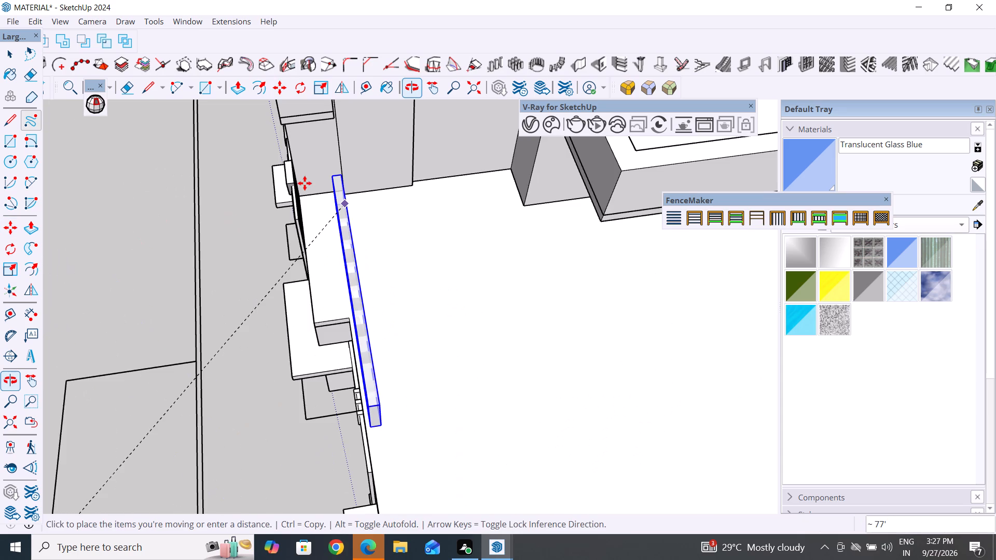
click(301, 174)
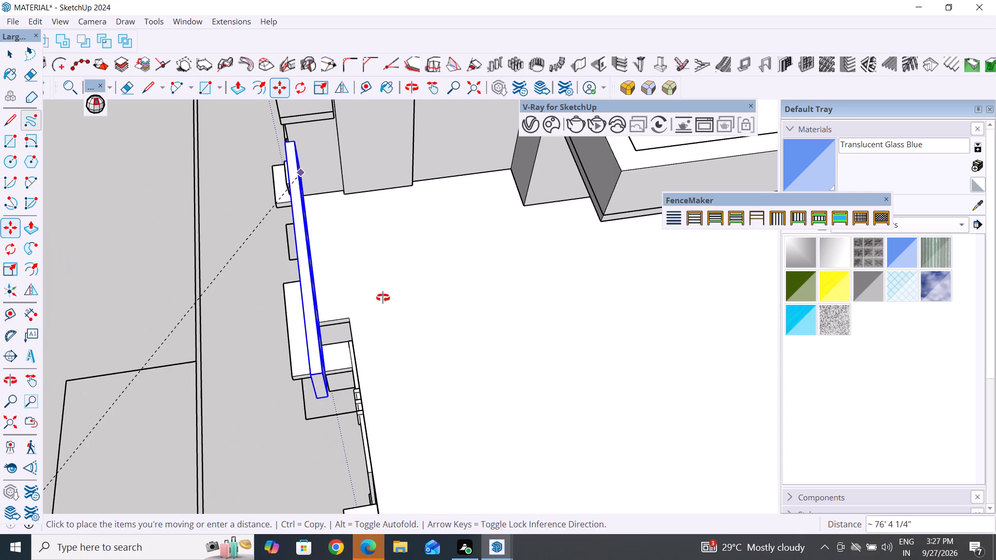
Lower the slotted parapet about 2' 4" so its bottom end corner meets the lower roof surface.
middle_drag(544, 275, 283, 212)
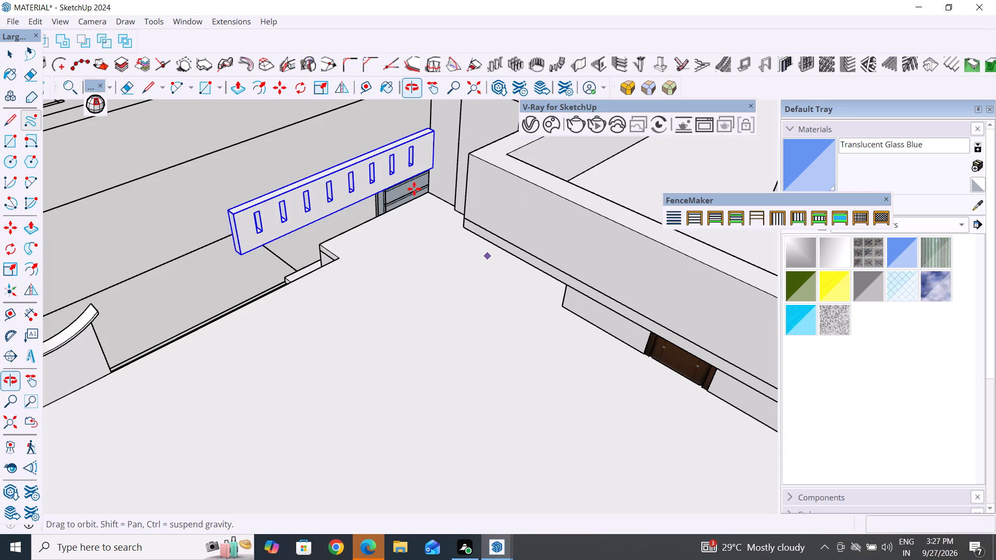
scroll(416, 186, up, 3)
middle_drag(427, 248, 437, 166)
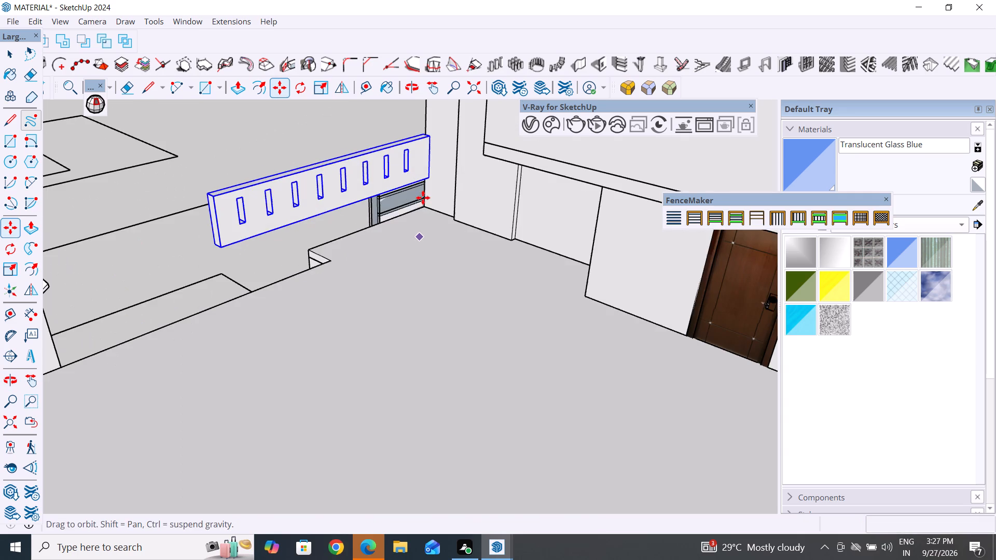
scroll(423, 198, up, 4)
click(431, 185)
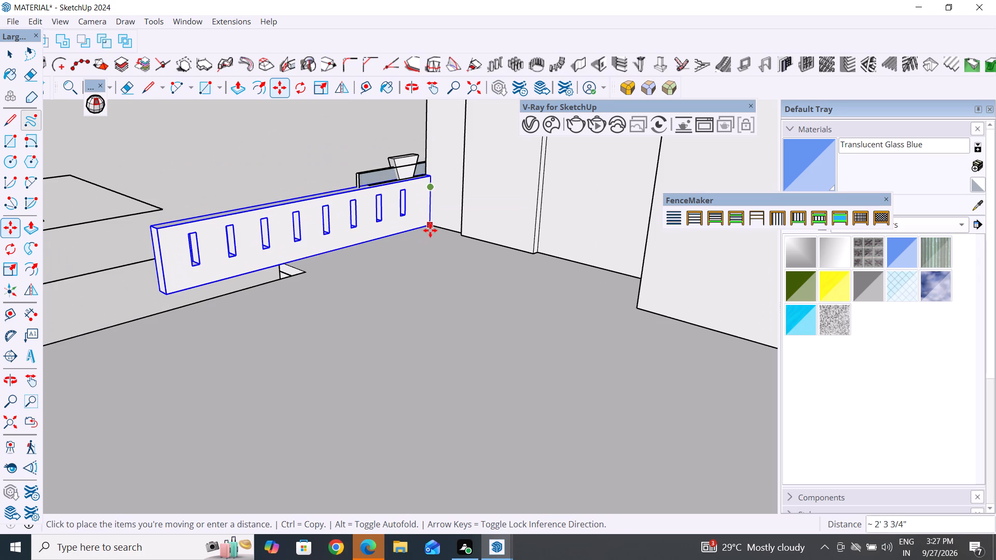
click(430, 230)
Examine the slotted parapet's position against the front facade and lower roof edge from outside the house.
scroll(557, 299, down, 3)
middle_drag(511, 308, 751, 341)
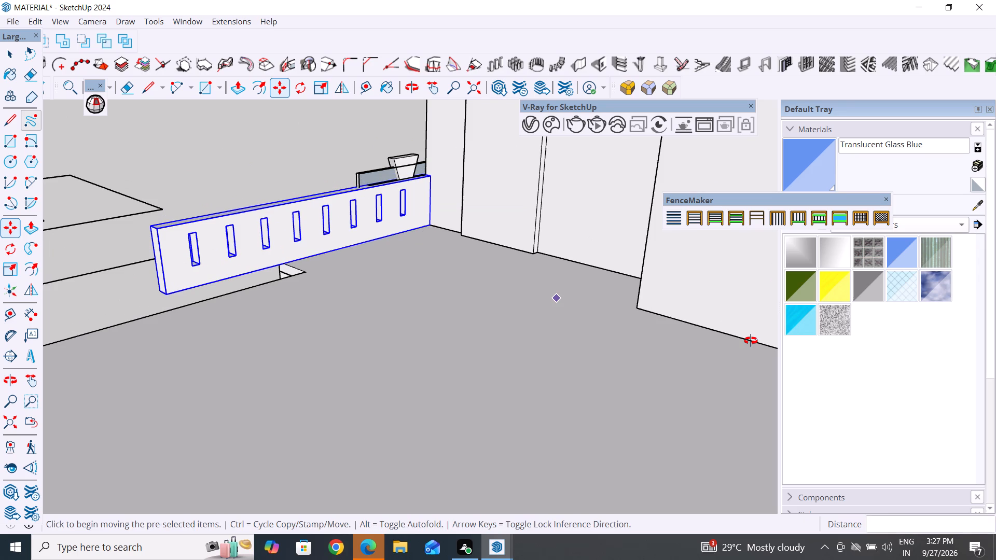
middle_drag(751, 341, 863, 319)
scroll(424, 225, up, 3)
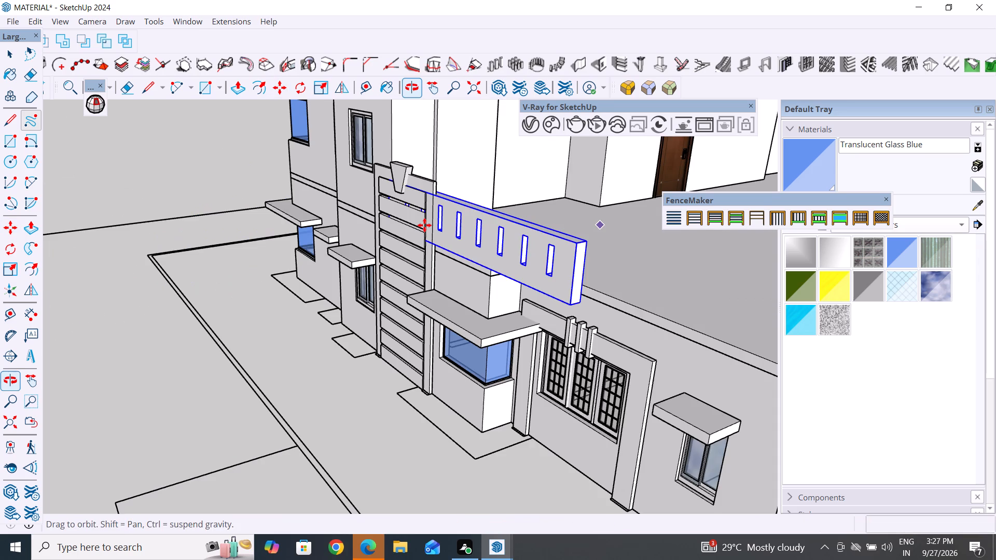
scroll(427, 235, up, 3)
scroll(520, 271, down, 5)
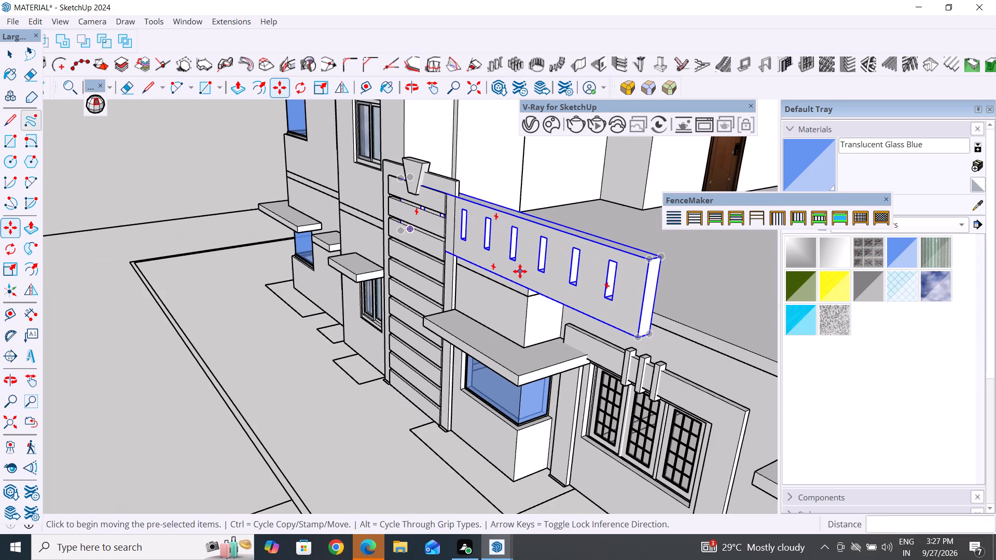
scroll(520, 271, down, 4)
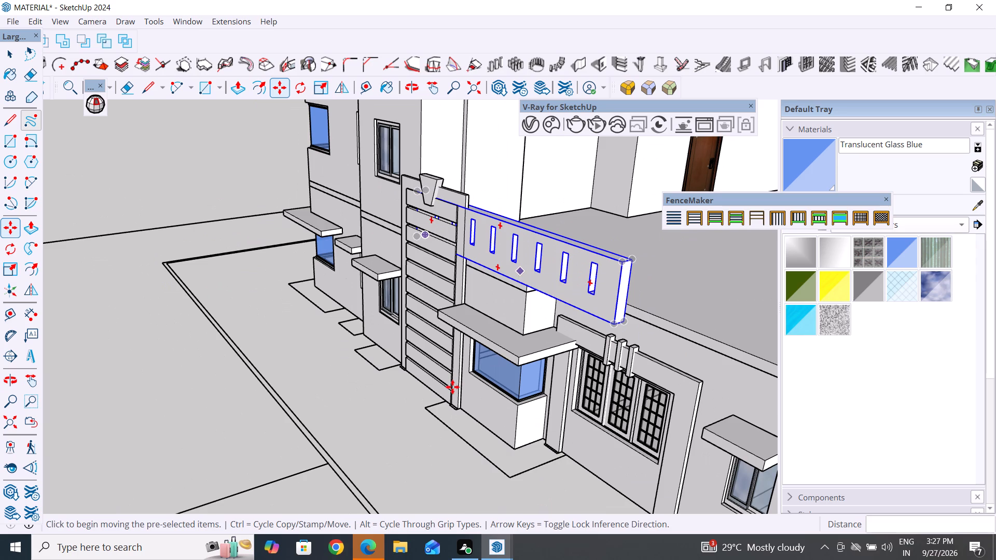
scroll(454, 386, down, 4)
scroll(553, 301, down, 7)
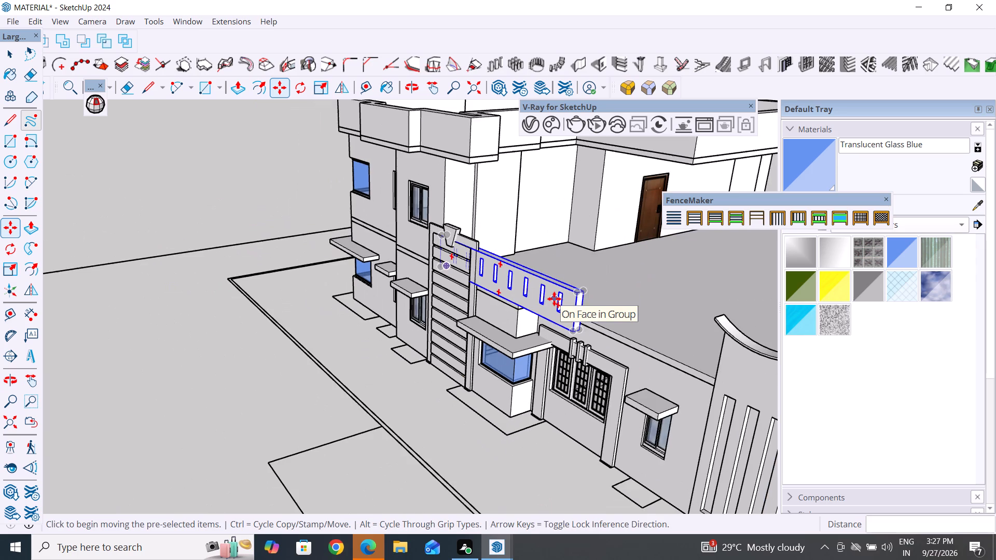
scroll(554, 299, down, 9)
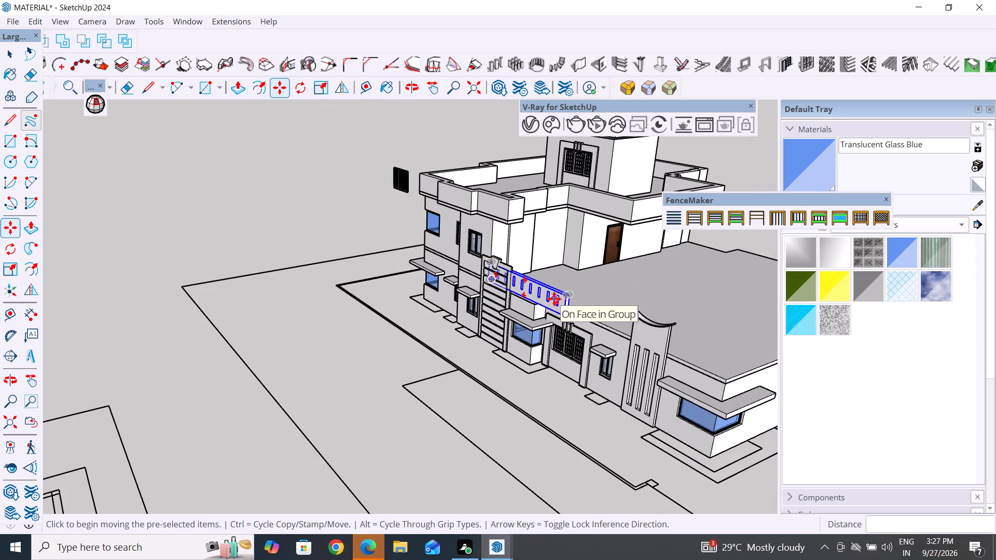
scroll(554, 299, down, 12)
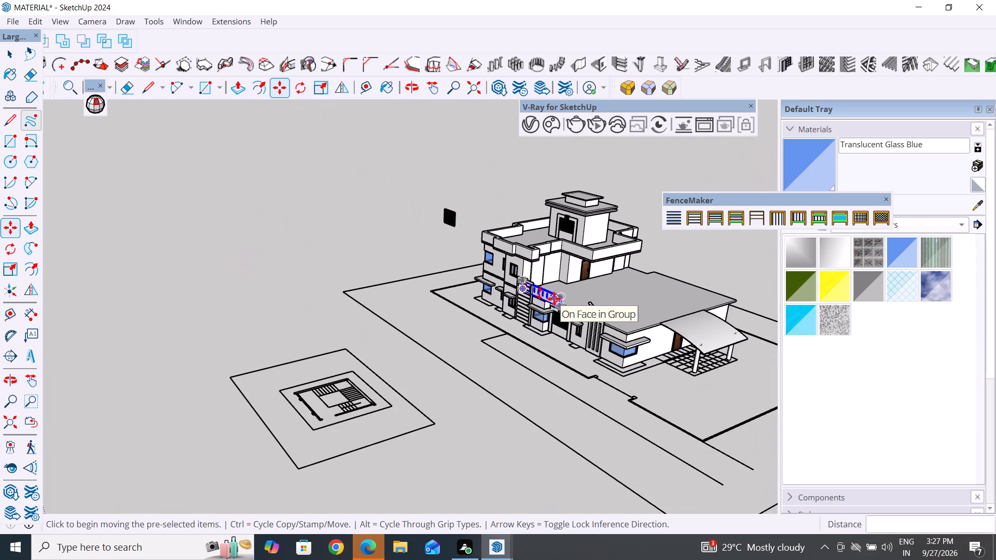
scroll(554, 299, down, 12)
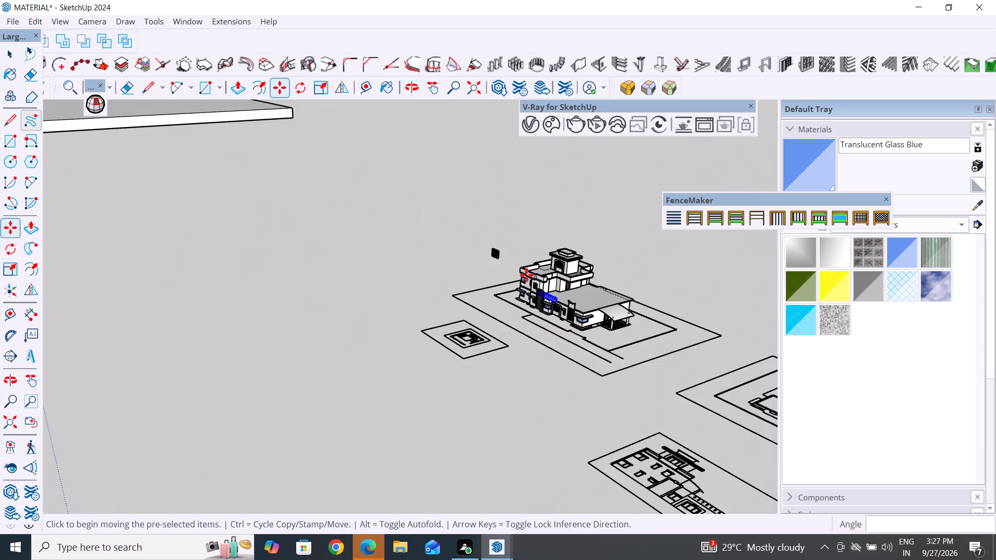
scroll(550, 261, up, 5)
middle_drag(605, 342, 699, 335)
middle_drag(699, 335, 739, 324)
middle_drag(534, 335, 526, 337)
middle_drag(526, 337, 626, 335)
click(8, 59)
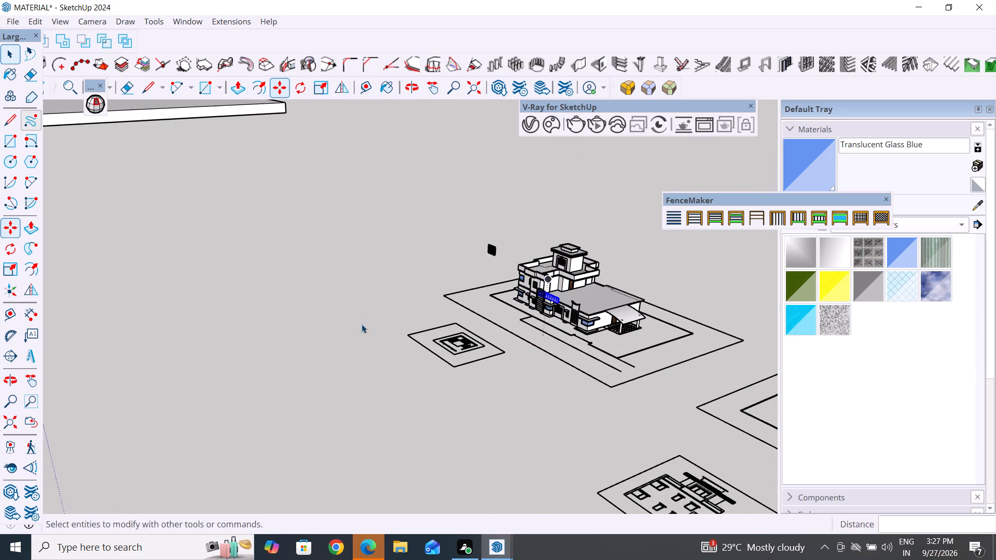
middle_drag(508, 321, 675, 328)
scroll(521, 257, up, 10)
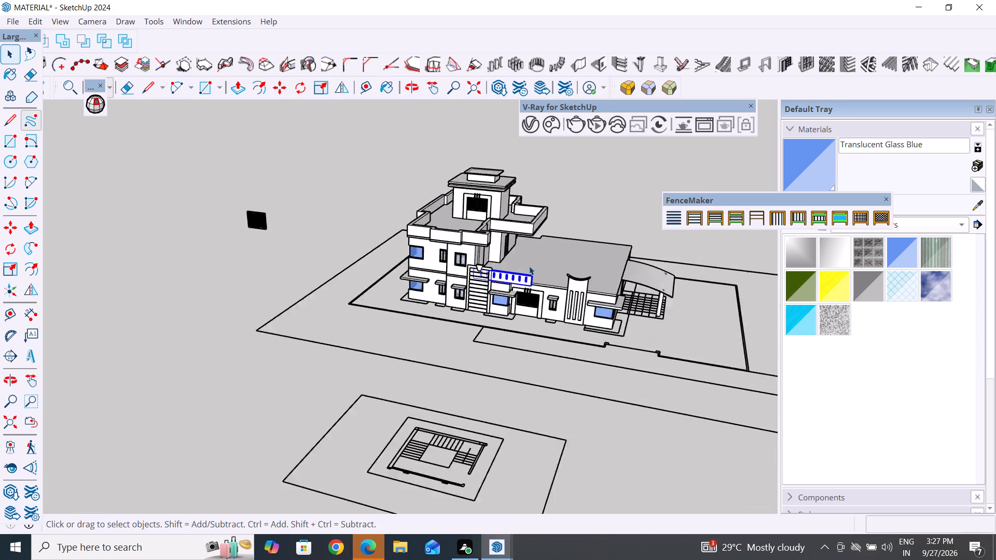
scroll(529, 266, up, 8)
click(529, 318)
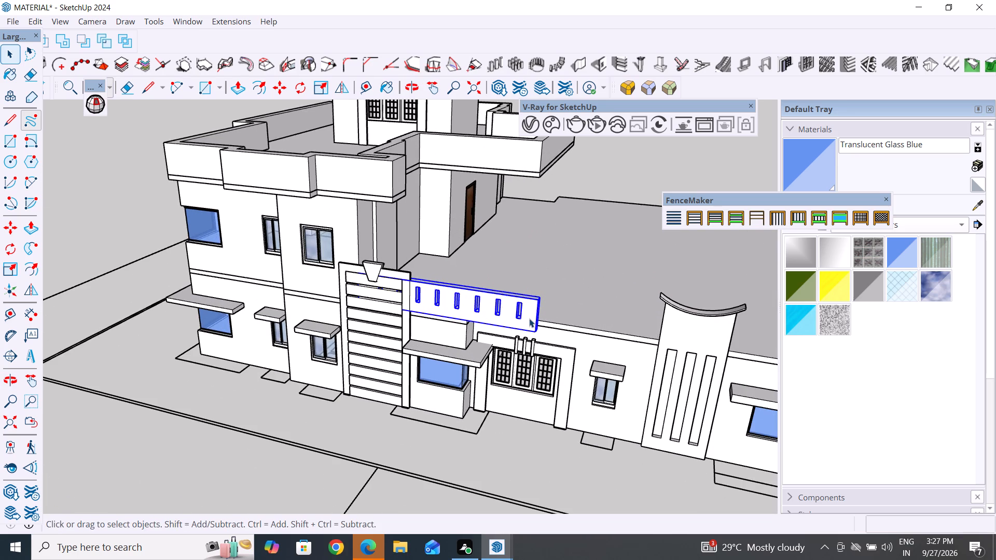
Move the slotted parapet about 10' 2" along the lower roof's front edge, up to the curved-top panel.
key(m)
scroll(533, 332, up, 4)
click(535, 329)
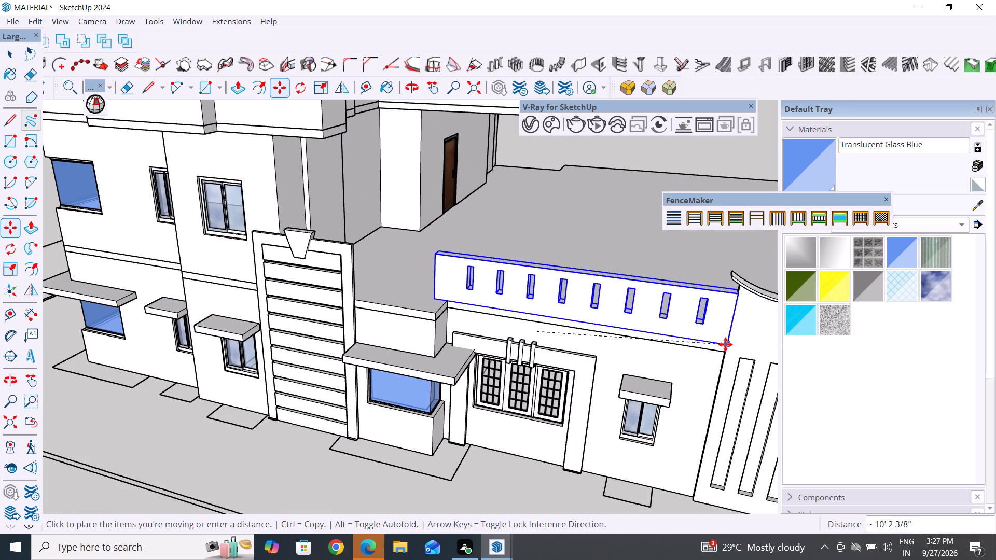
click(725, 344)
Move the slotted parapet about 7 3/4" inward so its front face lines up with the lower facade wall.
middle_drag(687, 354, 706, 237)
scroll(706, 237, up, 1)
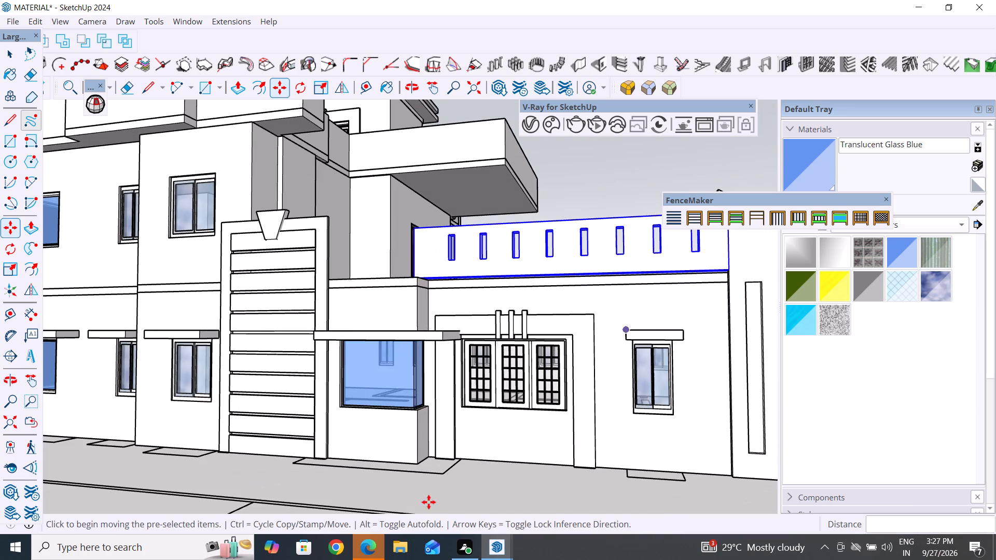
middle_drag(393, 366, 350, 456)
middle_drag(570, 420, 368, 291)
scroll(368, 291, up, 1)
scroll(351, 248, up, 4)
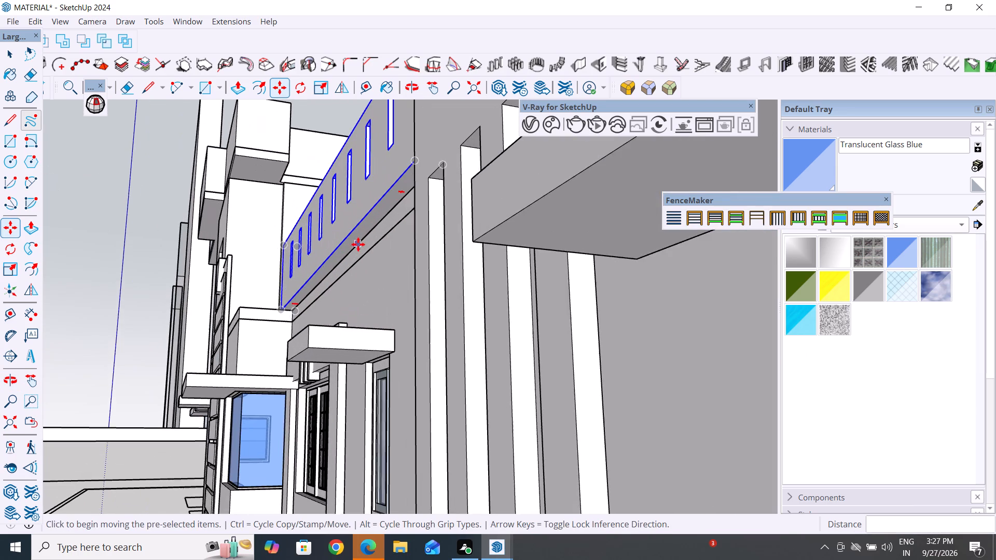
scroll(354, 247, up, 4)
click(327, 243)
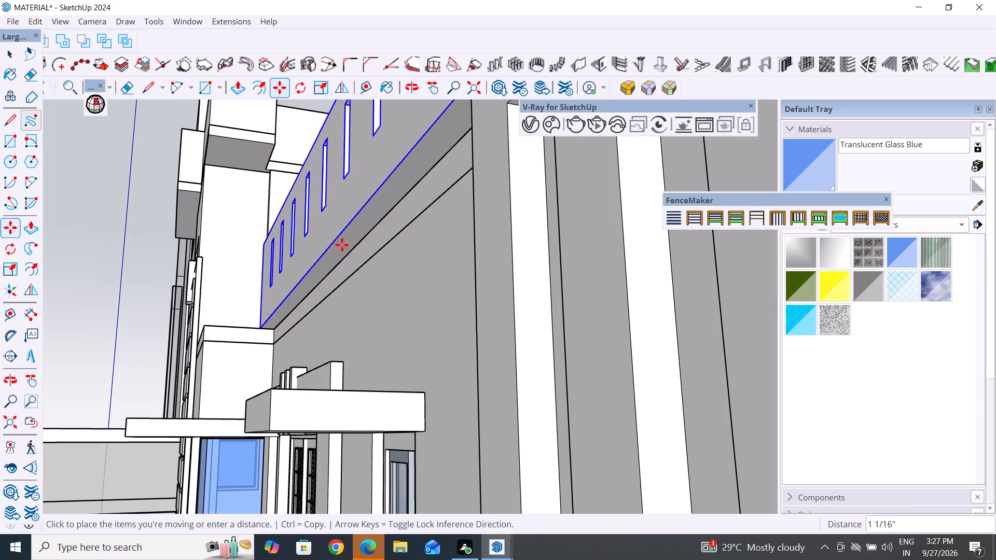
click(358, 250)
Move the slotted parapet by its bottom end corner onto the facade wall corner beside the projecting window bay.
middle_drag(322, 303, 356, 315)
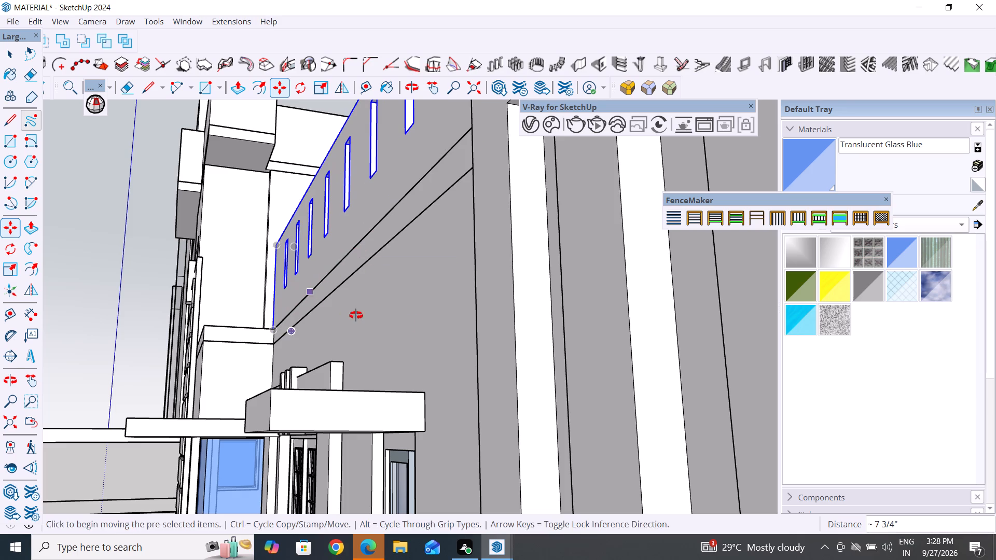
middle_drag(356, 315, 546, 379)
scroll(194, 321, up, 9)
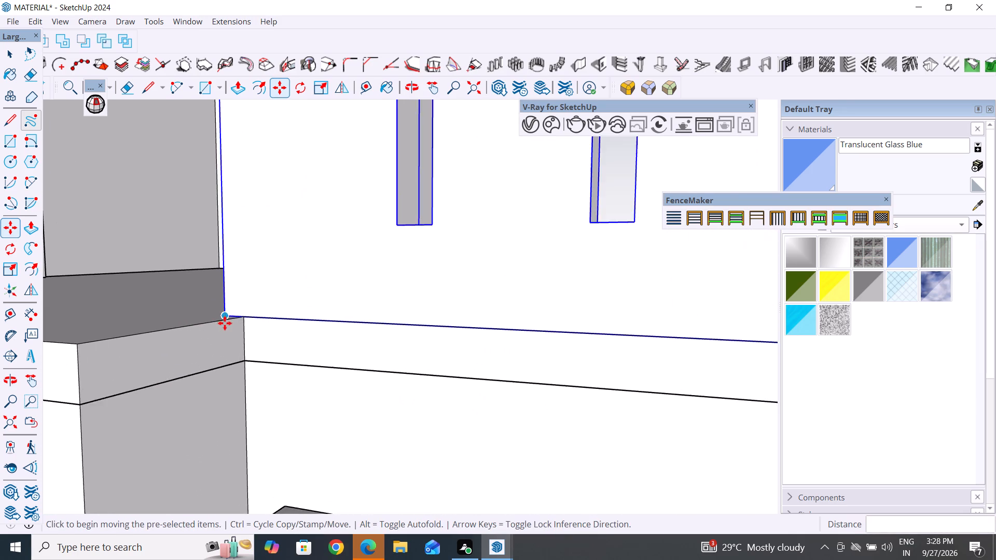
scroll(225, 323, up, 5)
click(223, 311)
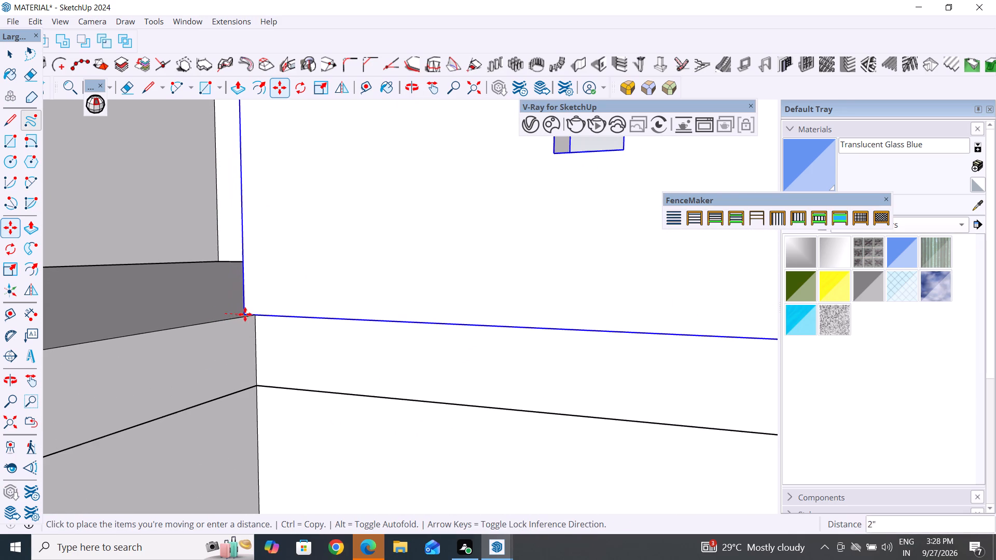
click(252, 315)
Draw two short lines along the red axis outward from the parapet end's top corners, the front one about 7 13/16" long.
scroll(475, 335, down, 15)
middle_drag(509, 348, 503, 395)
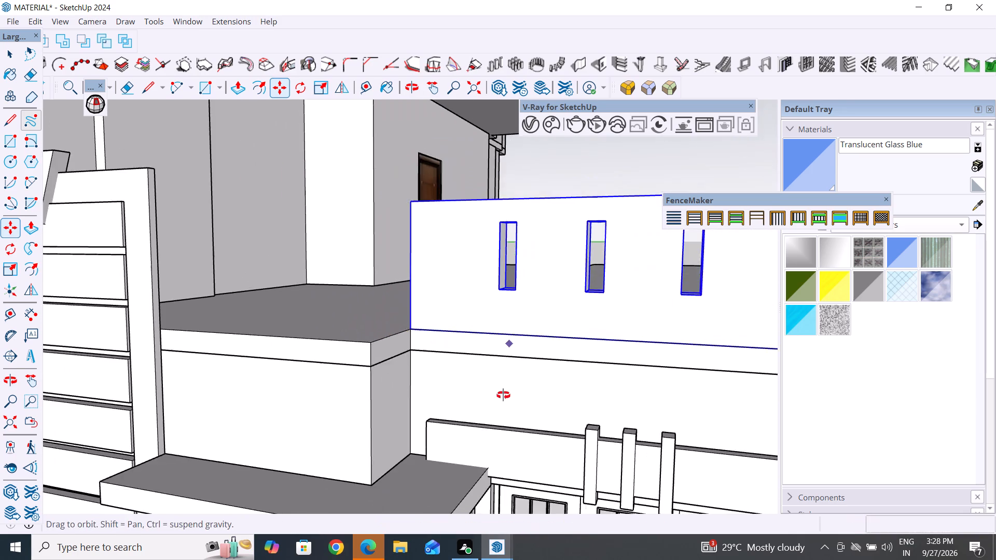
middle_drag(503, 395, 469, 527)
scroll(439, 346, down, 6)
middle_drag(476, 383, 414, 460)
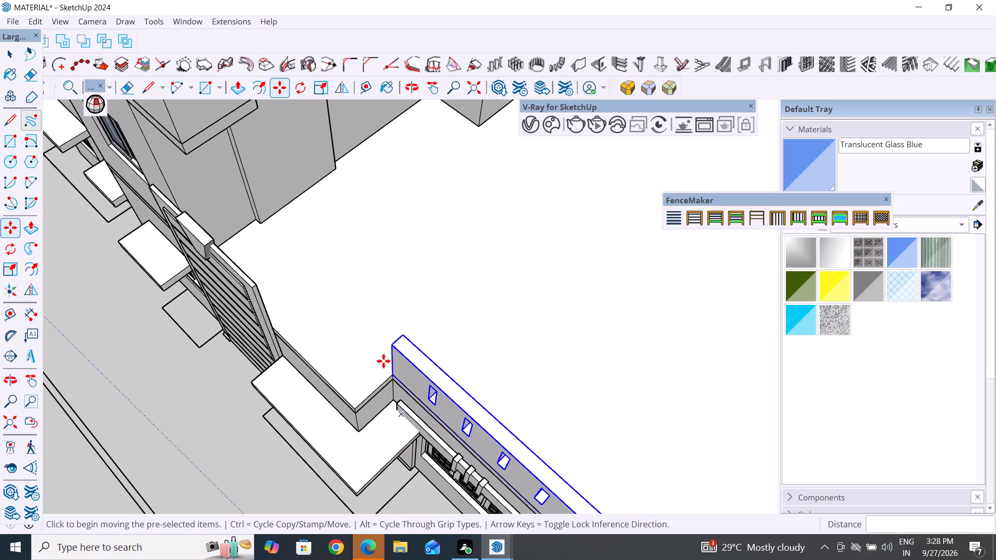
scroll(383, 361, up, 2)
middle_drag(398, 393, 422, 478)
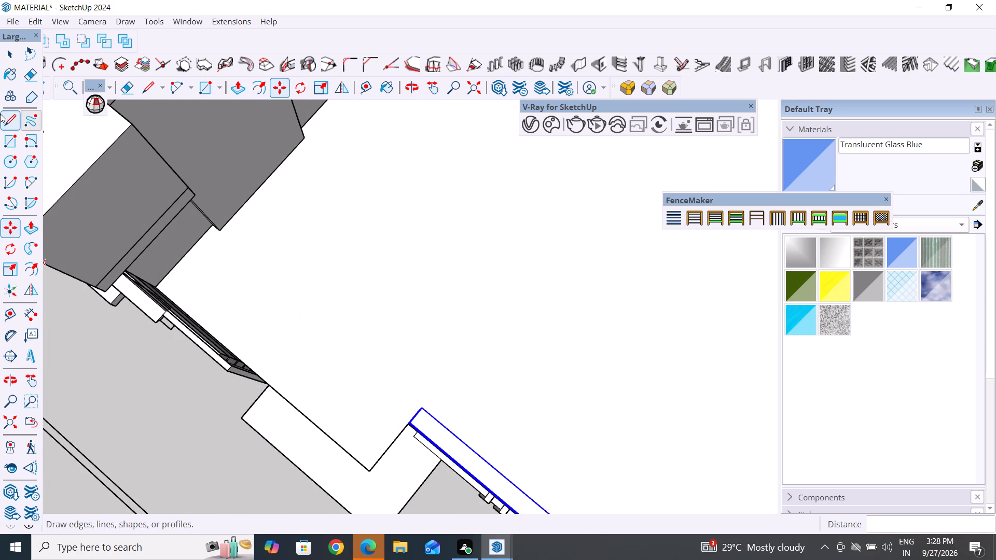
click(10, 122)
scroll(475, 446, up, 6)
scroll(399, 401, up, 4)
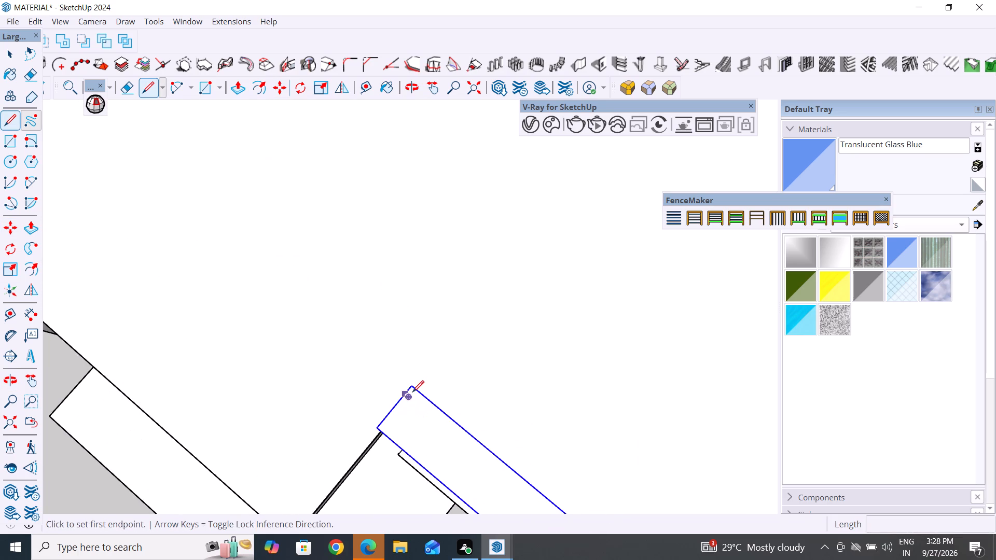
click(412, 384)
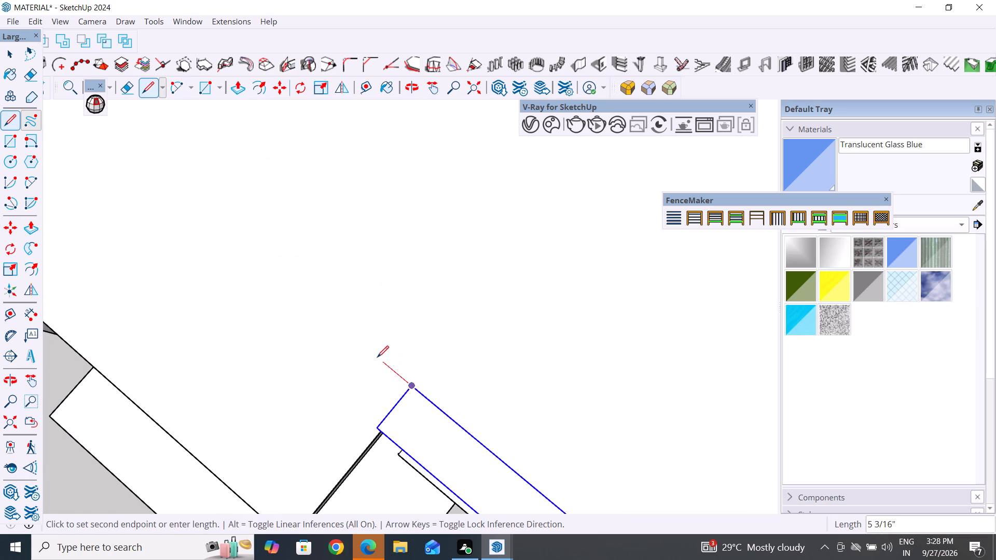
click(377, 356)
key(Escape)
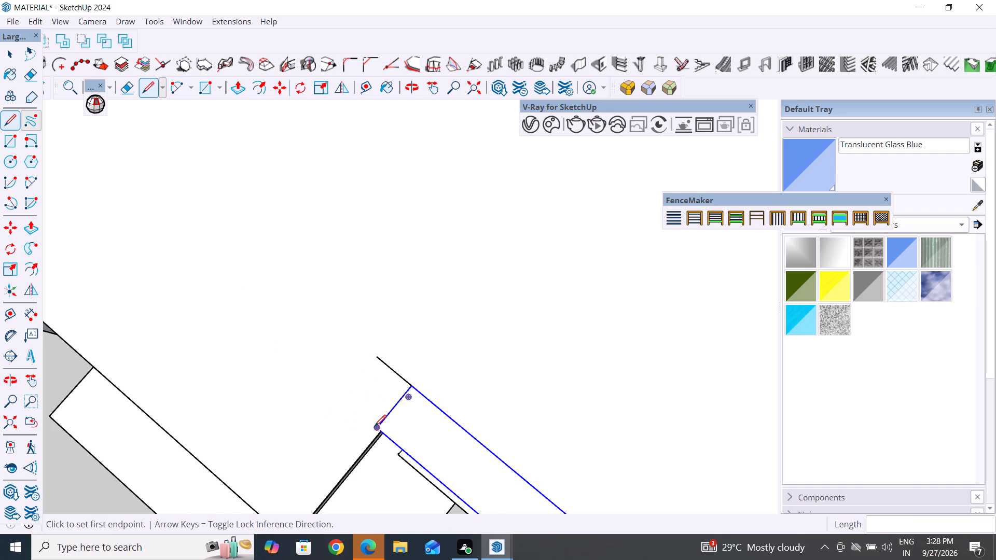
click(375, 426)
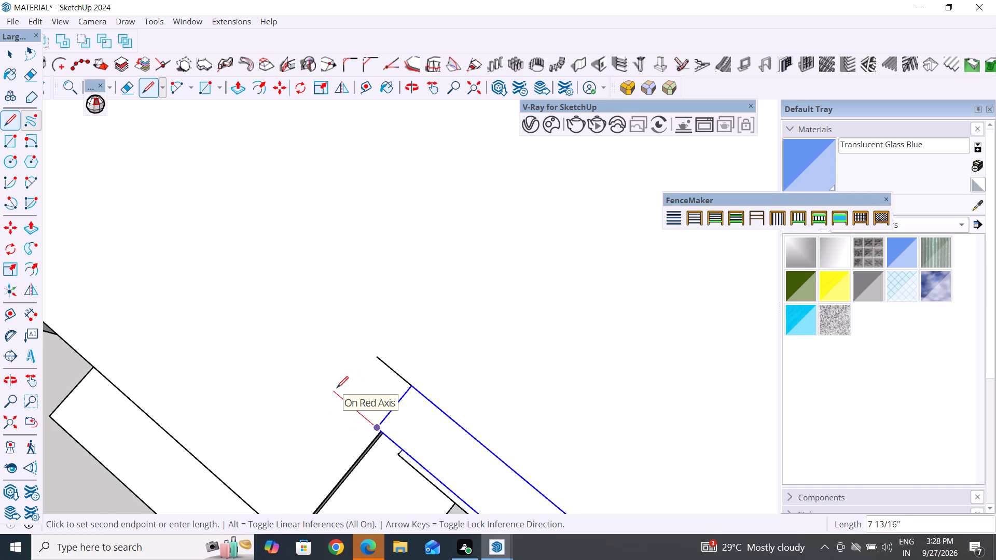
click(337, 388)
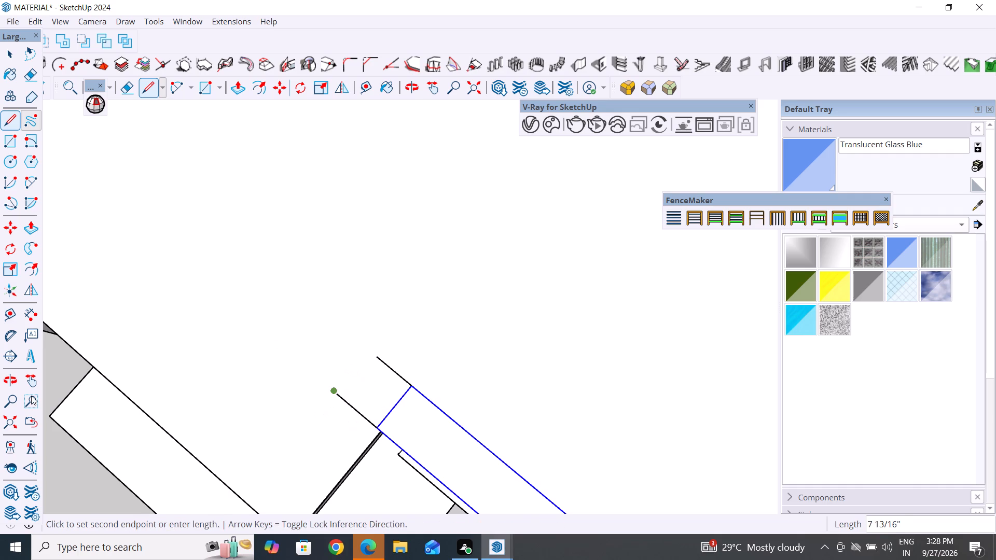
key(Escape)
key(Escape)
Measure the slotted parapet's thickness between the two top corners of its end.
click(26, 309)
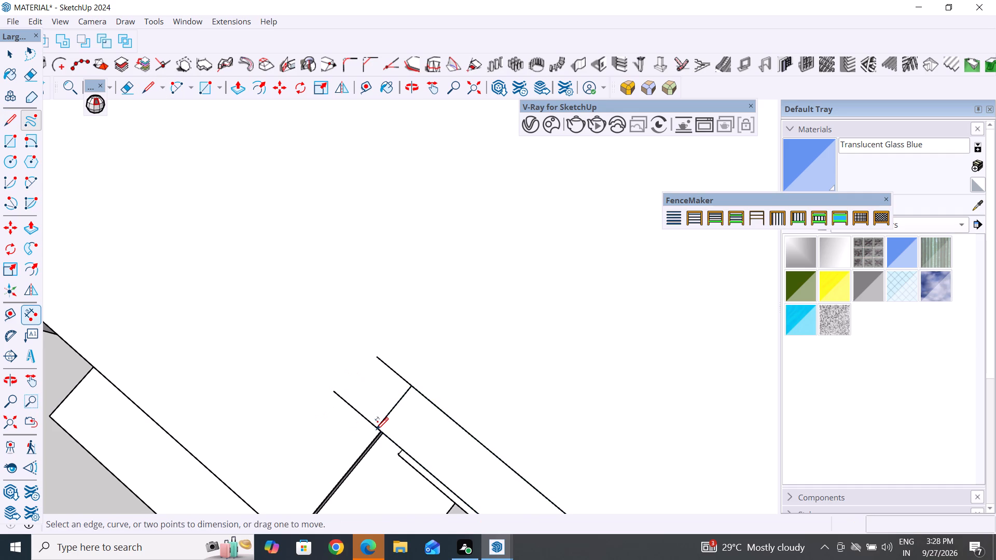
click(377, 427)
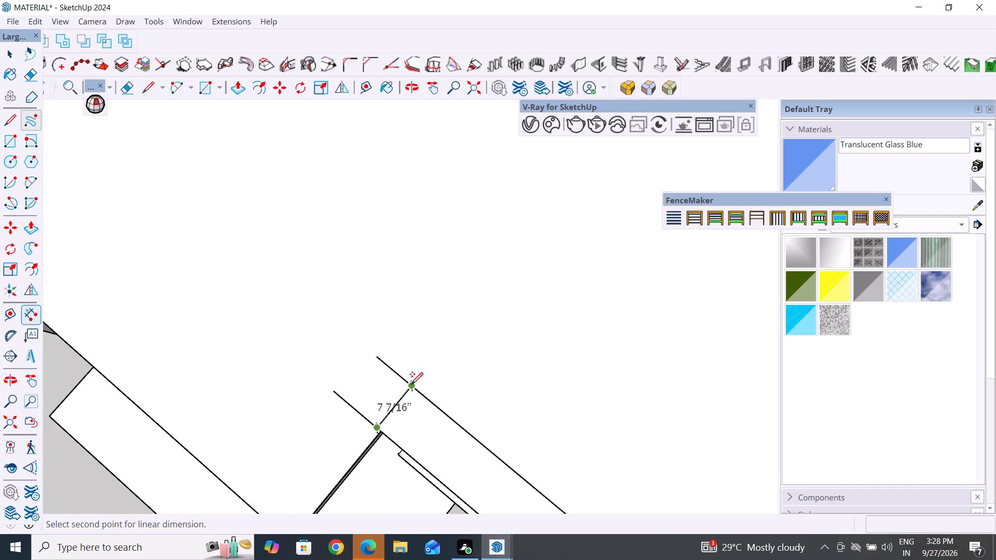
click(411, 384)
key(Escape)
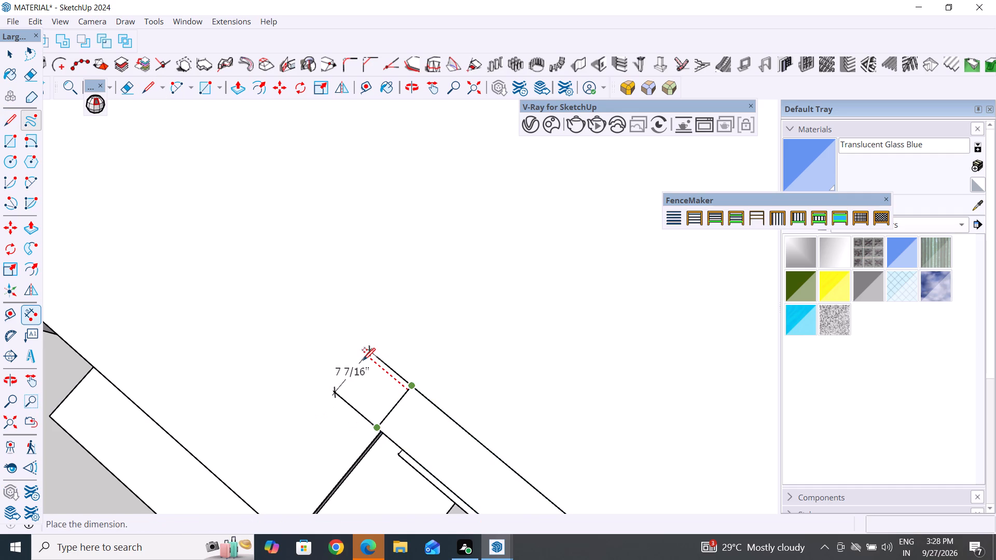
Examine the parapet's open end and the lower roof edge around the projecting window bay and slatted front panel.
scroll(336, 410, down, 5)
middle_drag(307, 478, 439, 370)
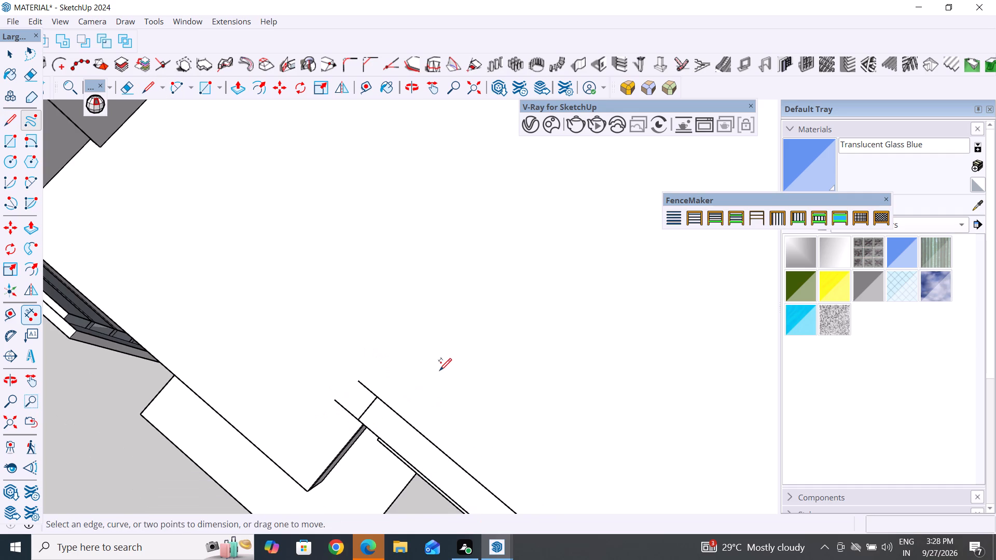
middle_drag(439, 370, 507, 236)
scroll(267, 409, down, 5)
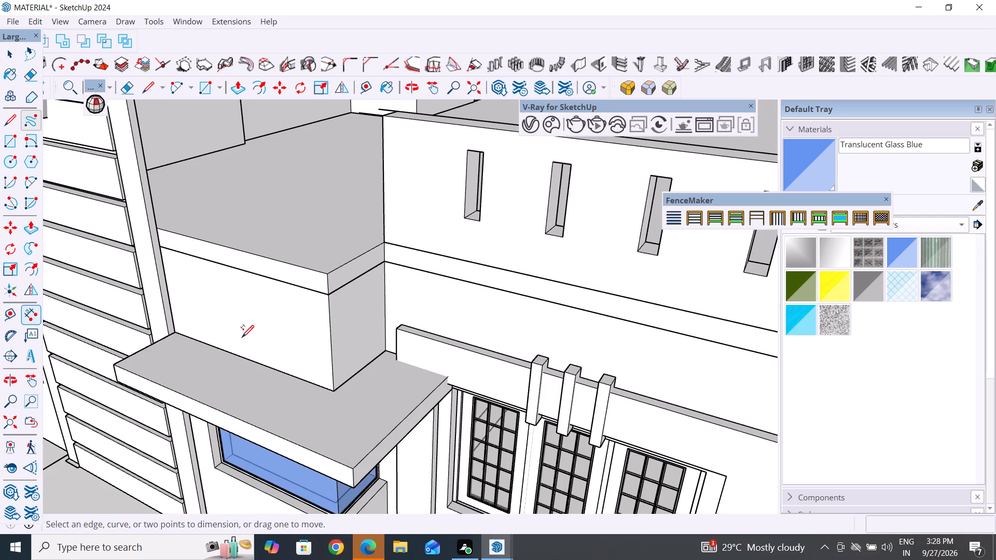
scroll(387, 341, down, 5)
middle_drag(394, 348, 463, 348)
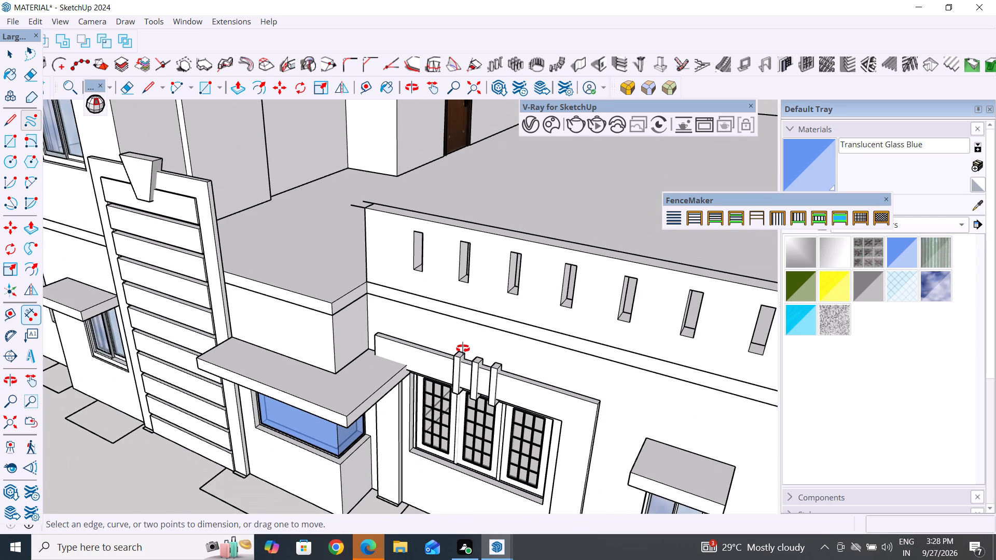
middle_drag(463, 348, 601, 319)
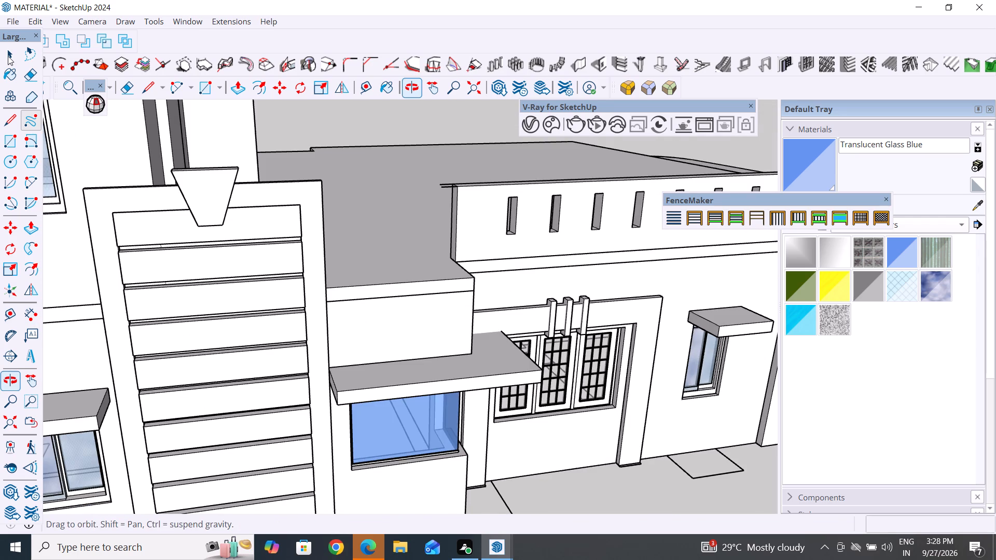
click(8, 56)
scroll(395, 198, up, 5)
click(6, 55)
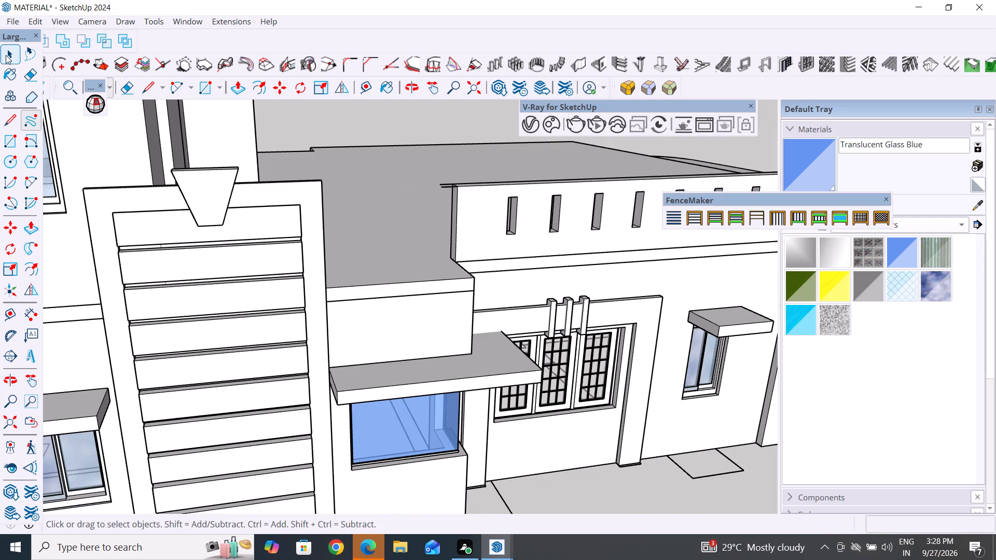
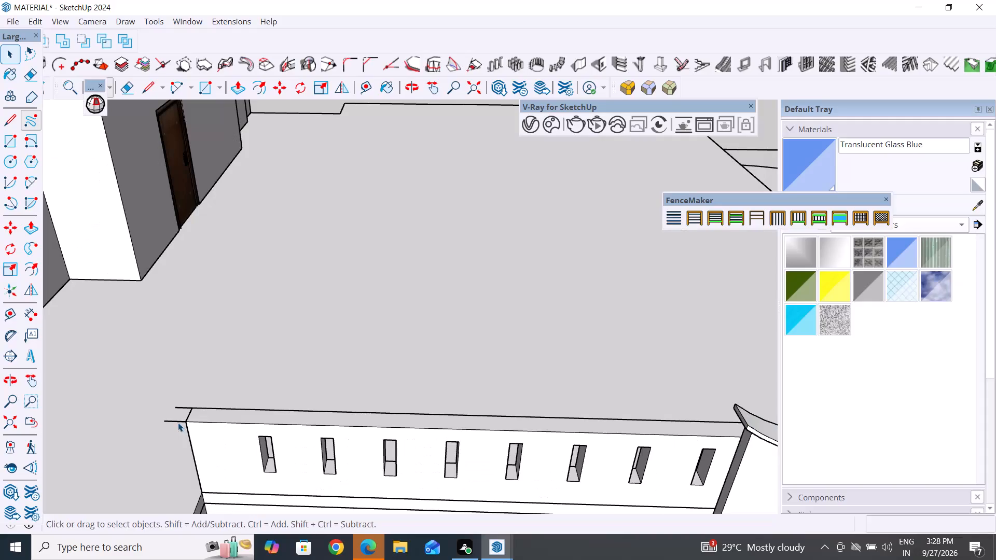
Delete the stray line extending past the open end of the slotted parapet on the roof.
key(Delete)
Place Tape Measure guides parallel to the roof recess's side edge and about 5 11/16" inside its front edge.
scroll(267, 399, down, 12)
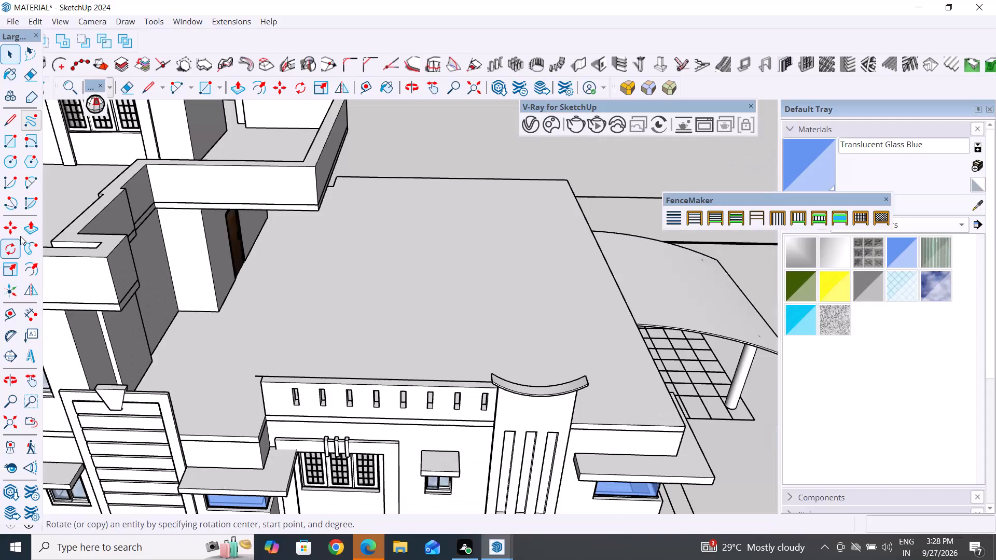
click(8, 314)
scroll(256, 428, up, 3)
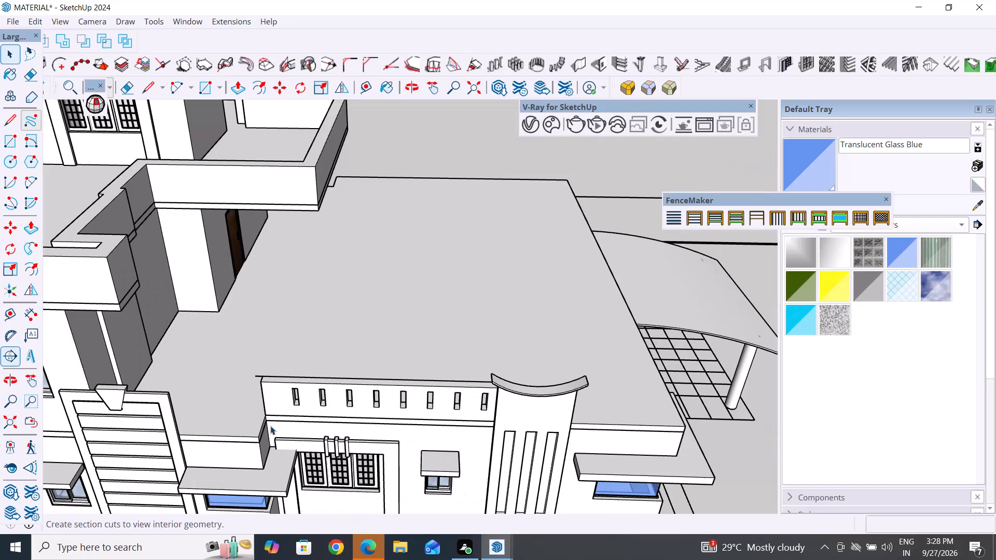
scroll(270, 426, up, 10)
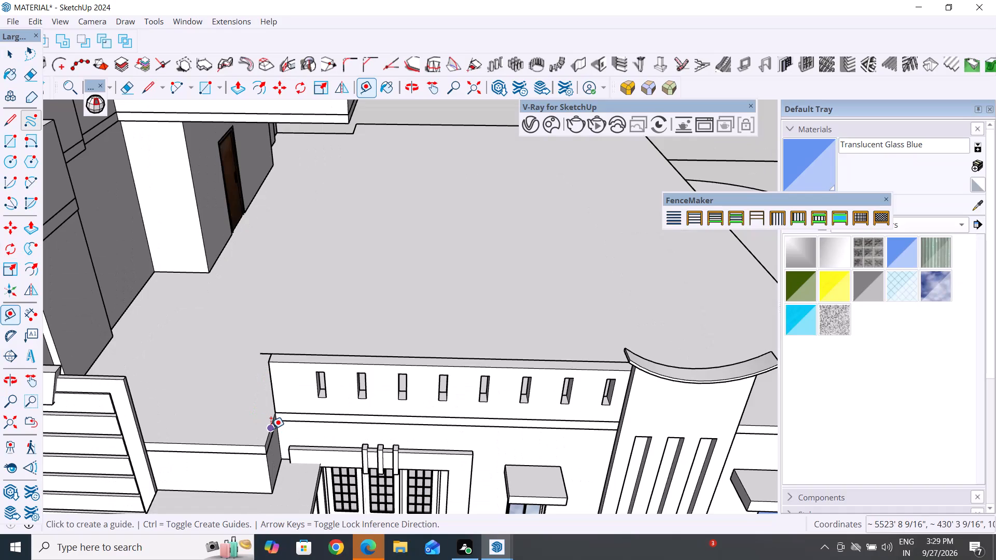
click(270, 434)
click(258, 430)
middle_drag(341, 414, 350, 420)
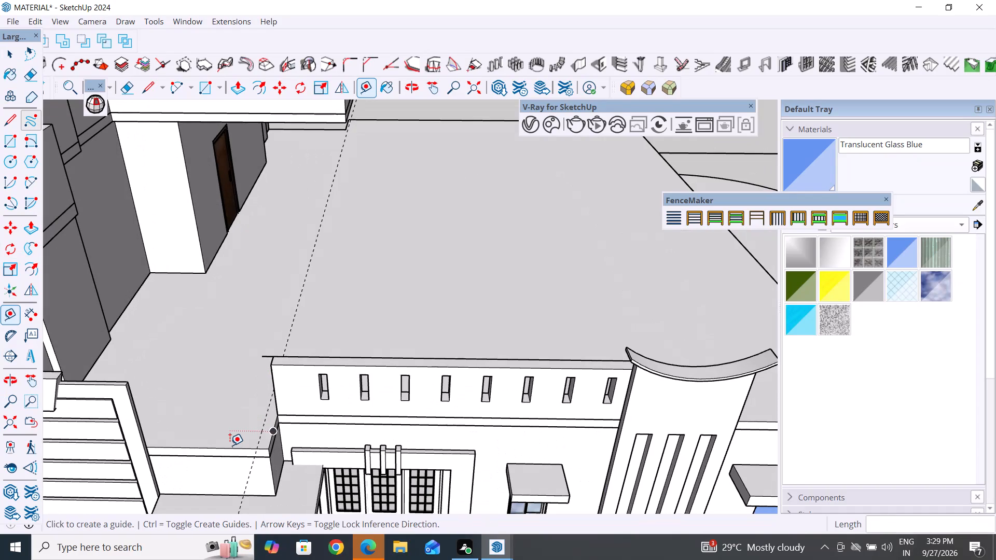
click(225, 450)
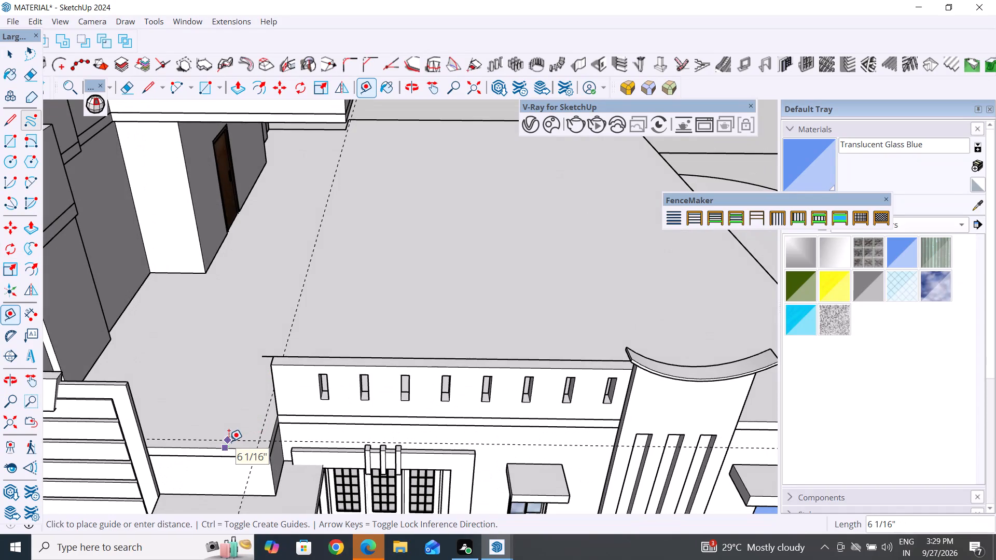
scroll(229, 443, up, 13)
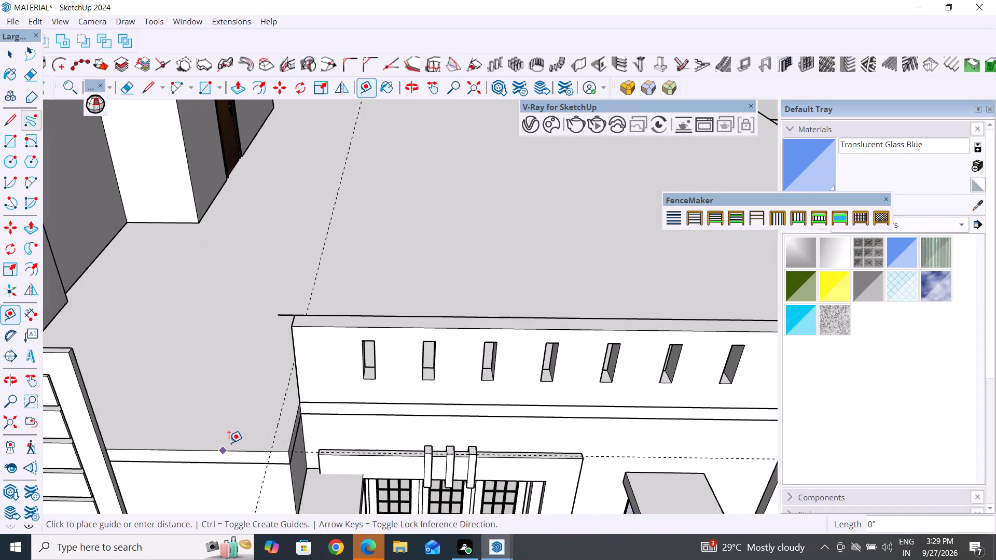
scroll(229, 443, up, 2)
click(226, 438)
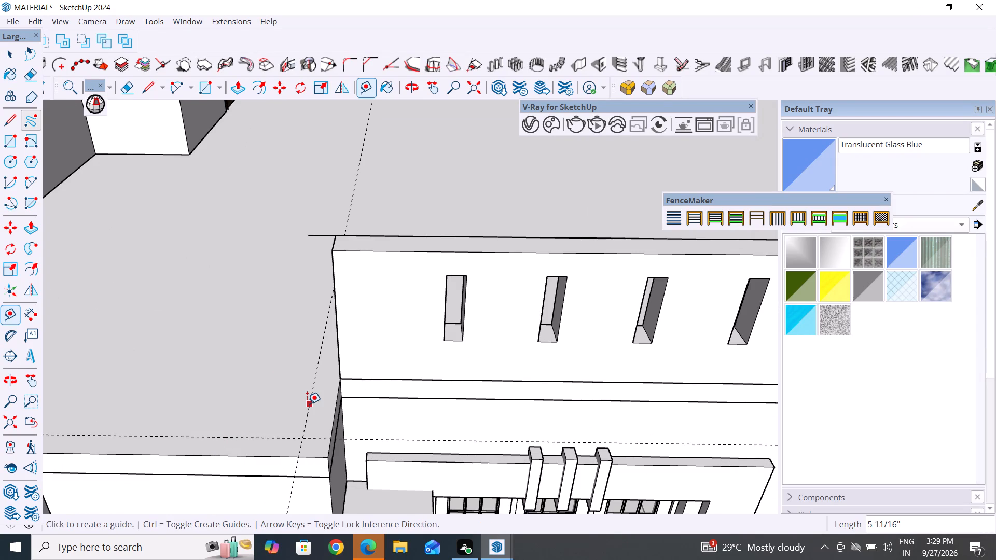
Place guides 4 1/2" inside the roof recess's side edge and 4 1/4" inside its front edge.
click(331, 413)
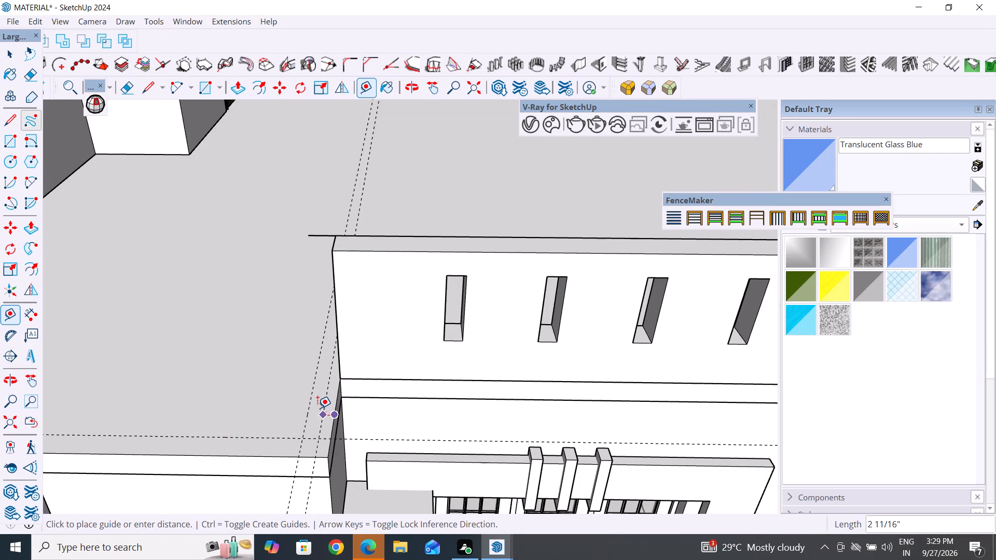
click(316, 408)
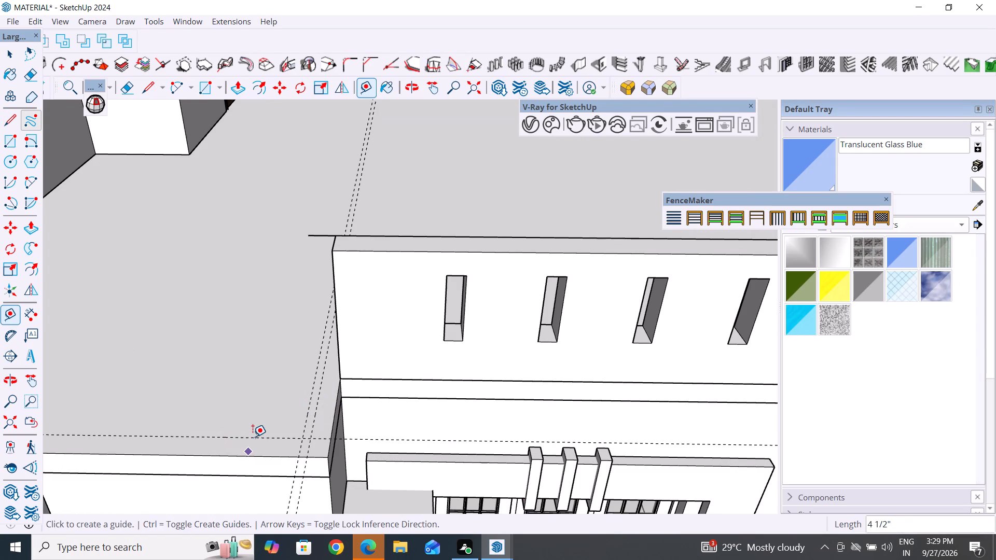
click(247, 453)
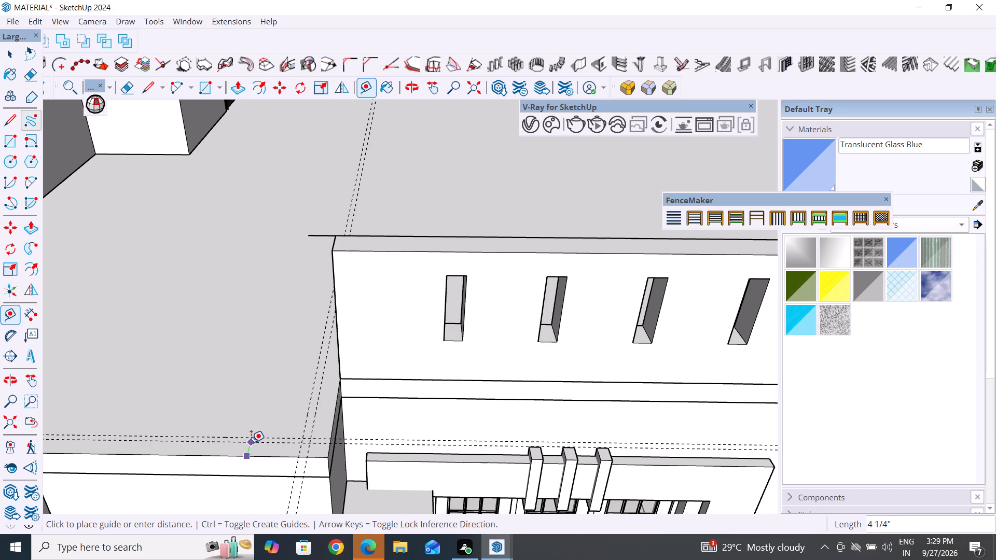
click(251, 442)
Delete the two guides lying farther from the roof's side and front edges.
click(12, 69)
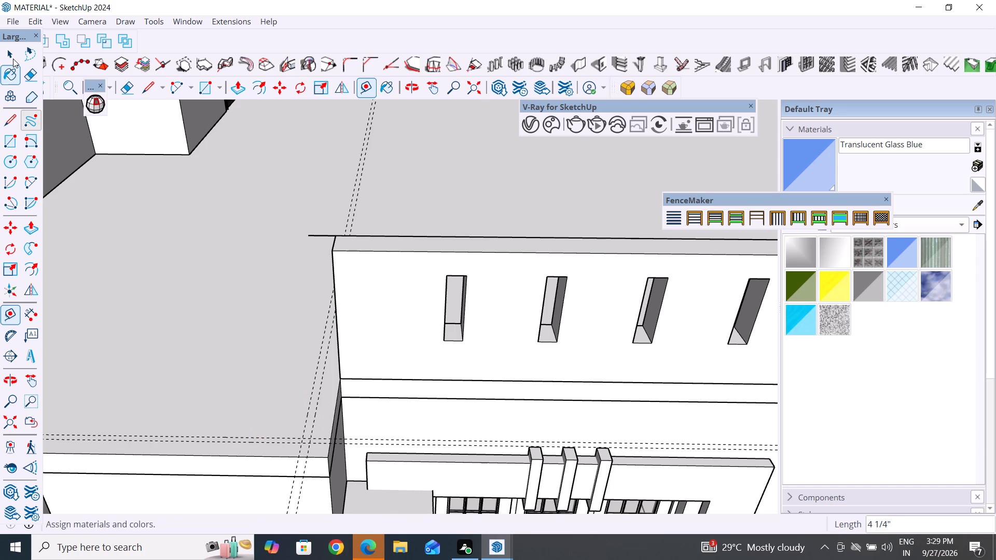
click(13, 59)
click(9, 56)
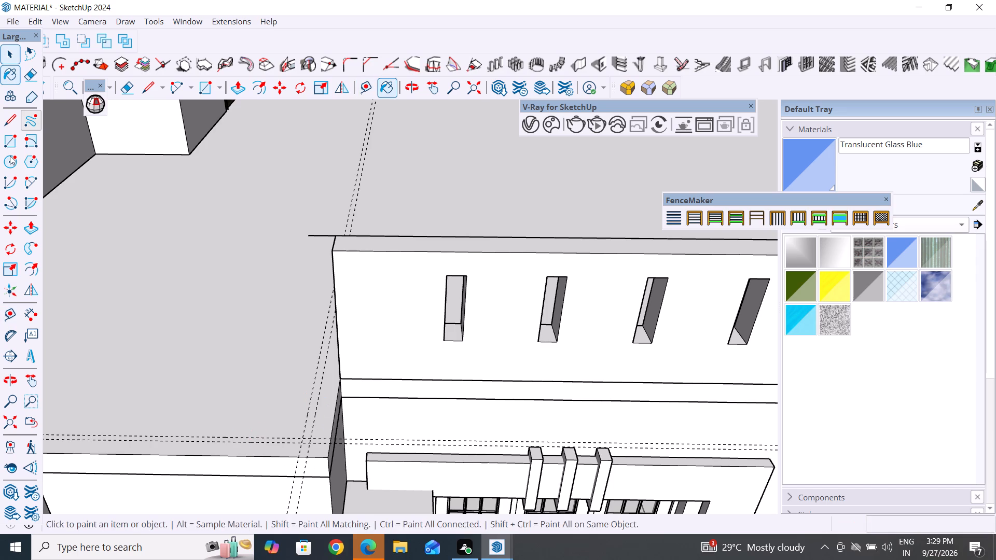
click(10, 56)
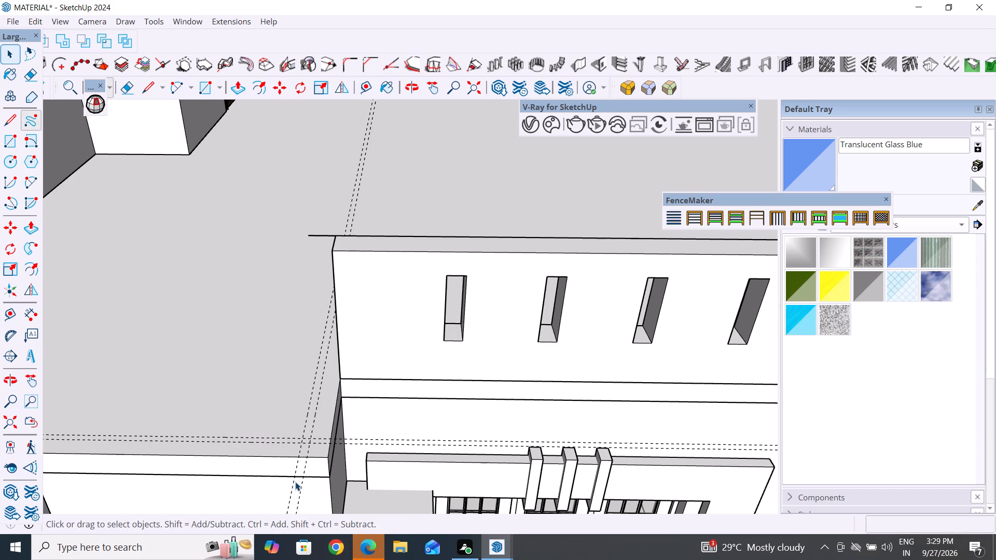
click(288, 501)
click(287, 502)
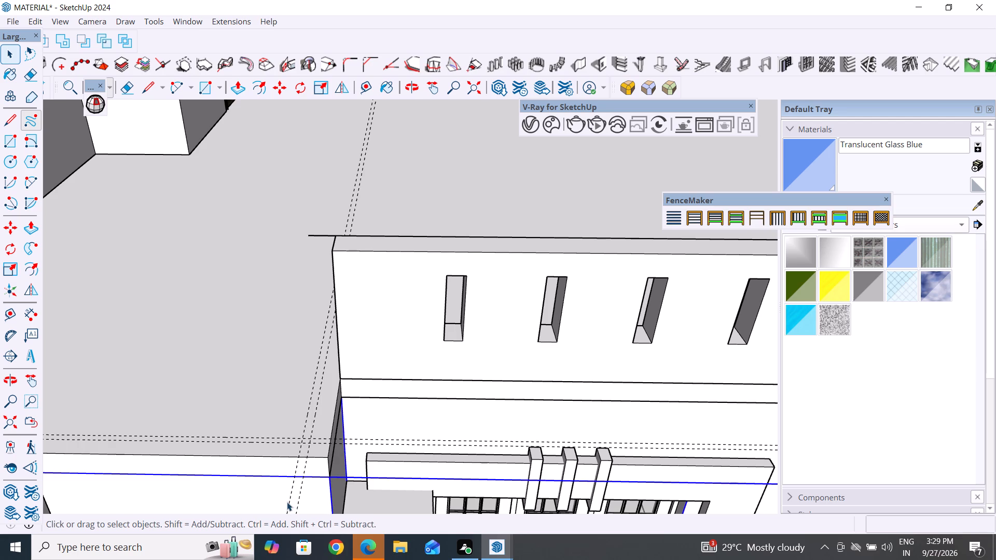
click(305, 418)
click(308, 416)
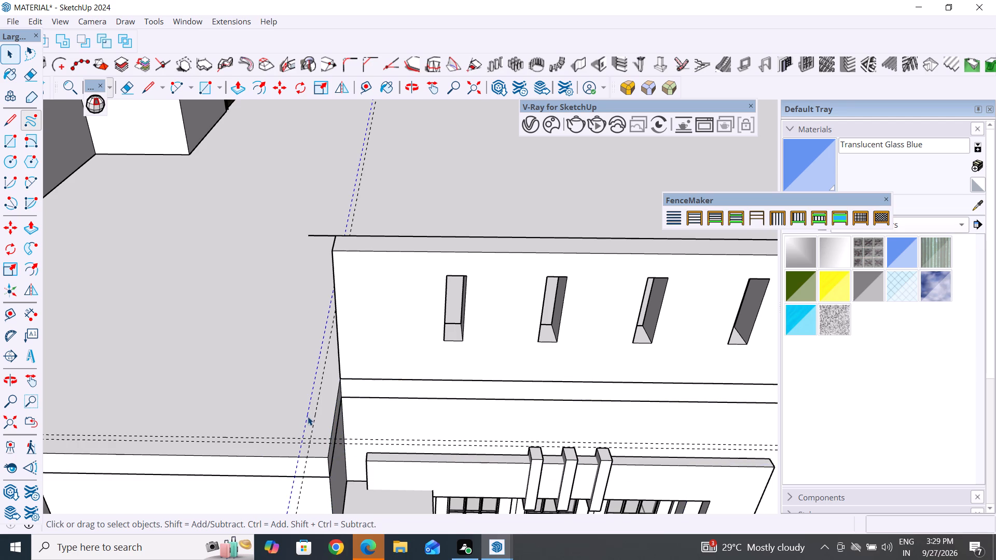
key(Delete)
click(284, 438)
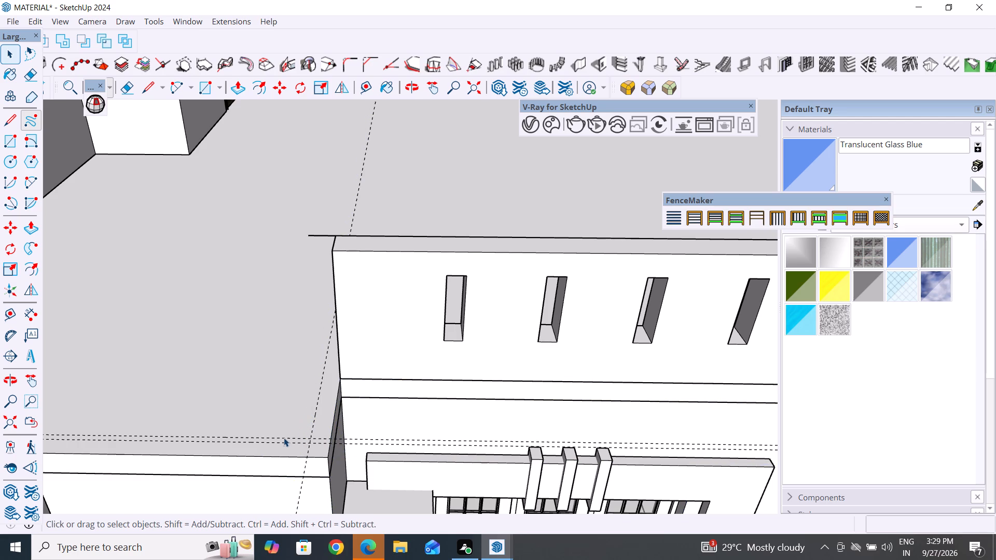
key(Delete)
Delete the remaining stray line sticking out past the top corner of the slotted parapet.
scroll(421, 437, down, 6)
middle_drag(385, 427, 404, 521)
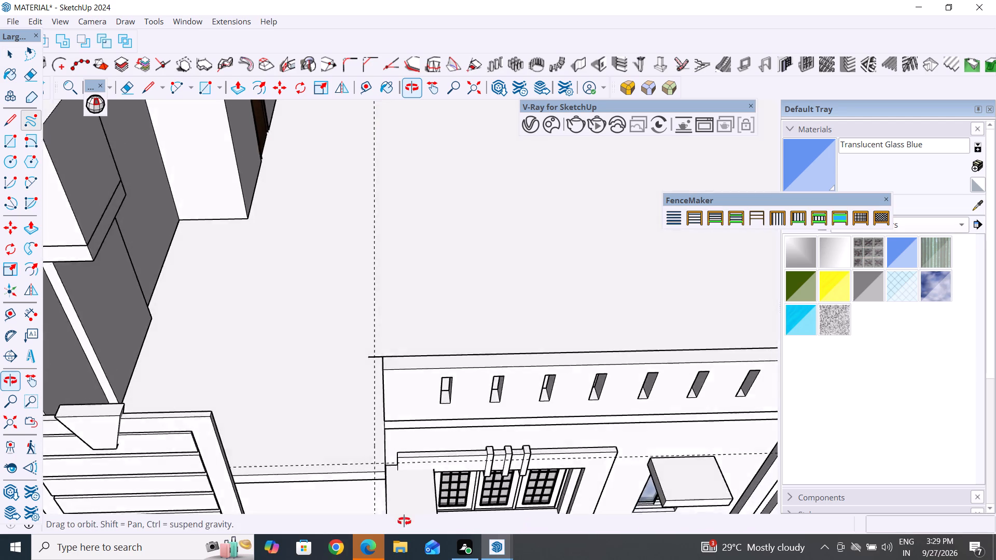
middle_drag(404, 521, 404, 525)
scroll(374, 408, up, 4)
click(387, 365)
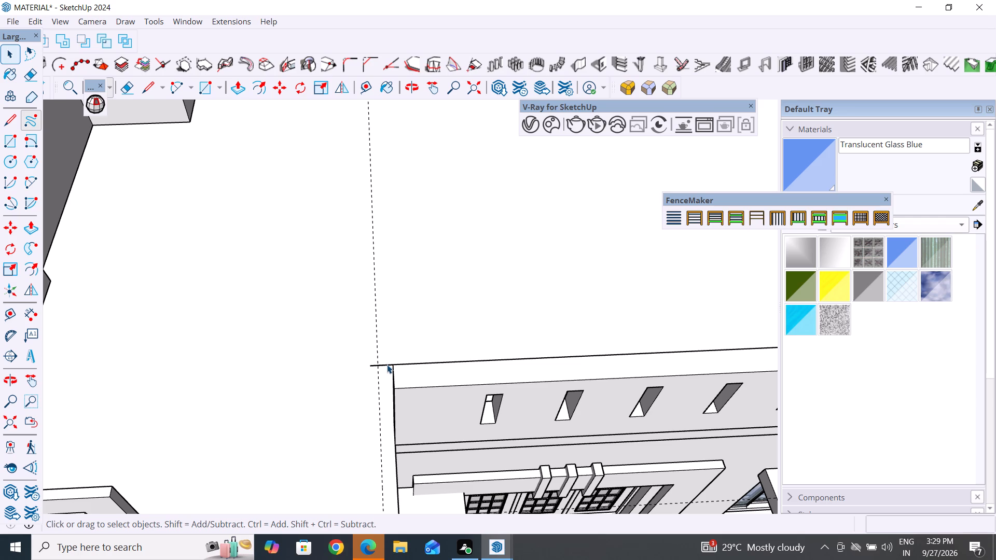
key(Delete)
Draw a 10' 9" by 4 1/4" rectangle along the roof's front edge, ending at the corner by the slotted parapet.
middle_drag(479, 404, 338, 447)
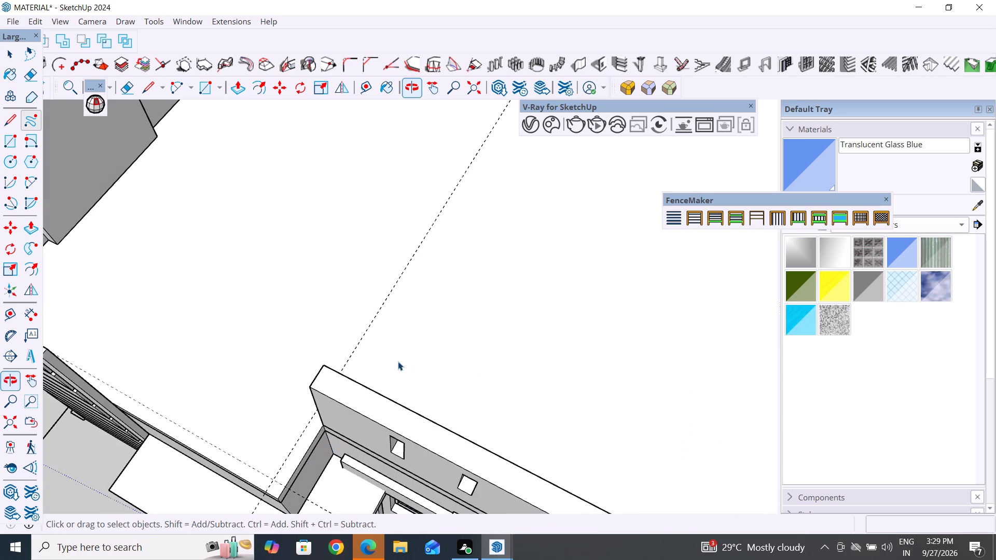
middle_drag(452, 374, 432, 474)
scroll(449, 321, down, 4)
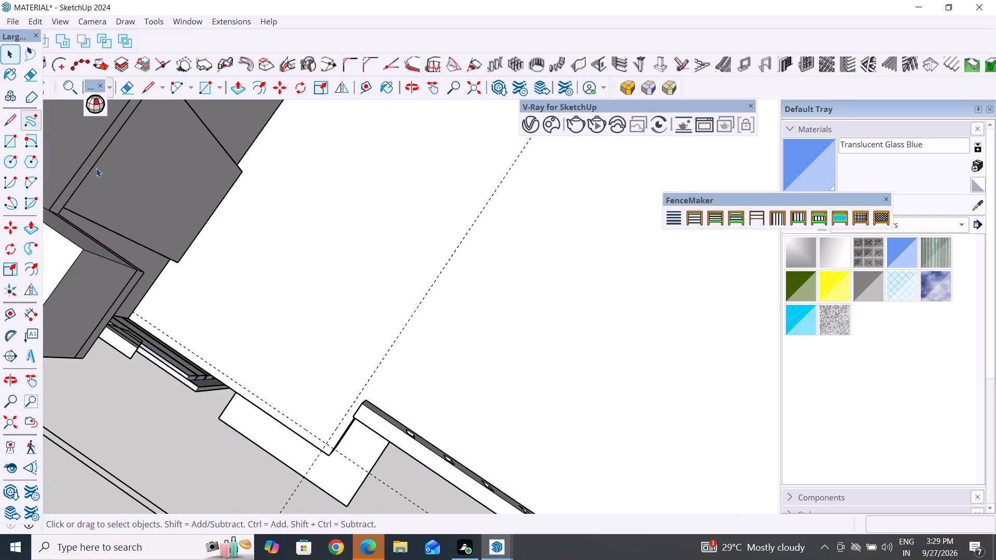
click(8, 144)
scroll(155, 324, up, 4)
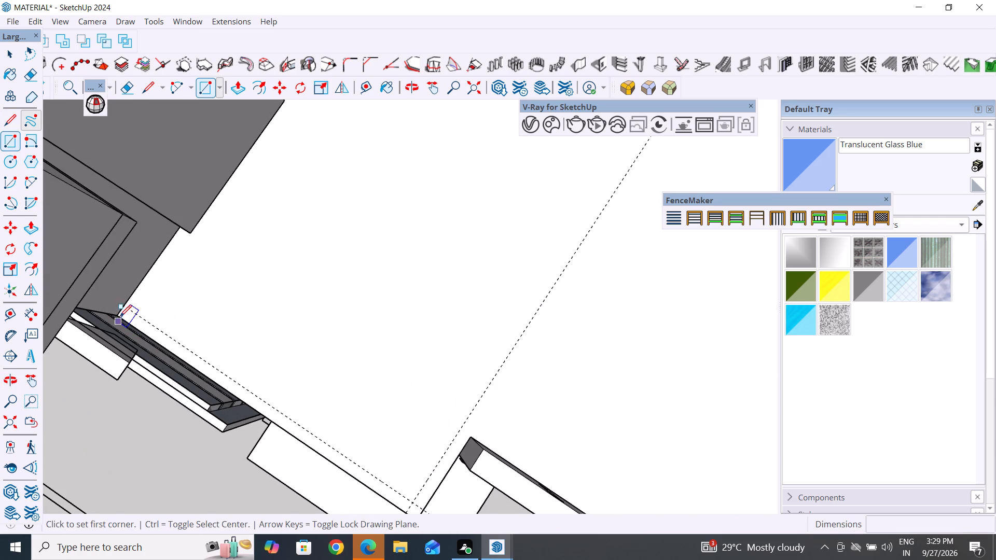
click(118, 315)
click(423, 511)
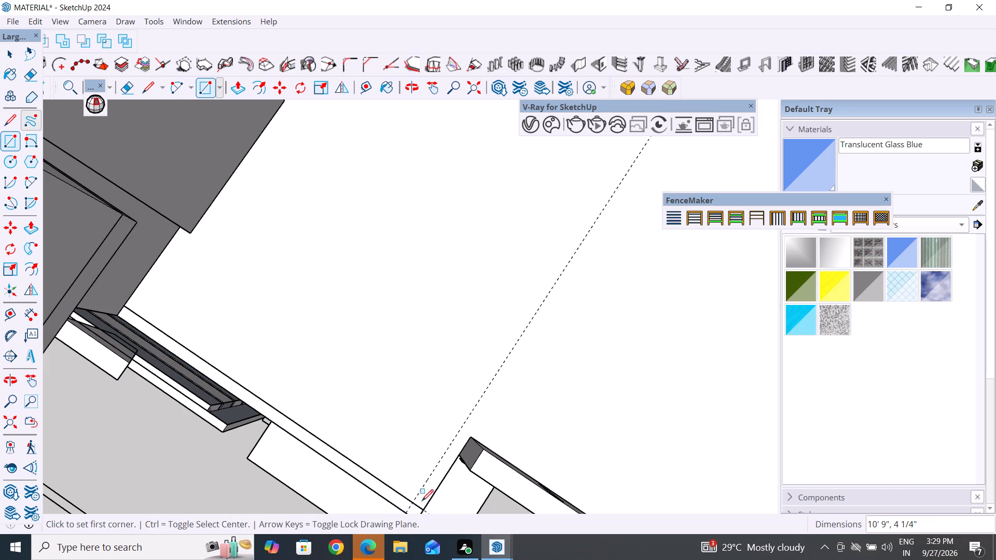
Push/Pull the long front strip up 3' to the top level of the slotted parapet.
middle_drag(427, 418, 434, 353)
click(235, 92)
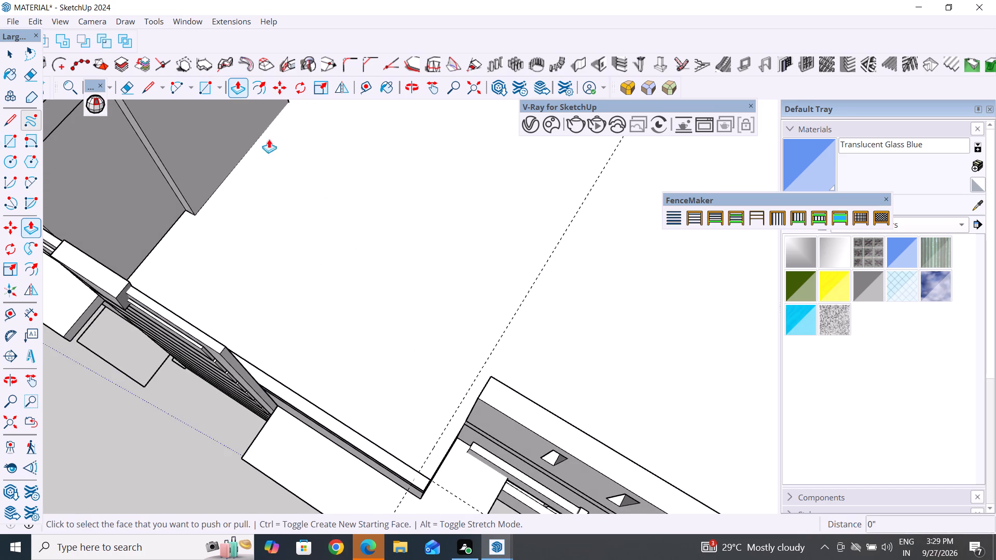
click(418, 481)
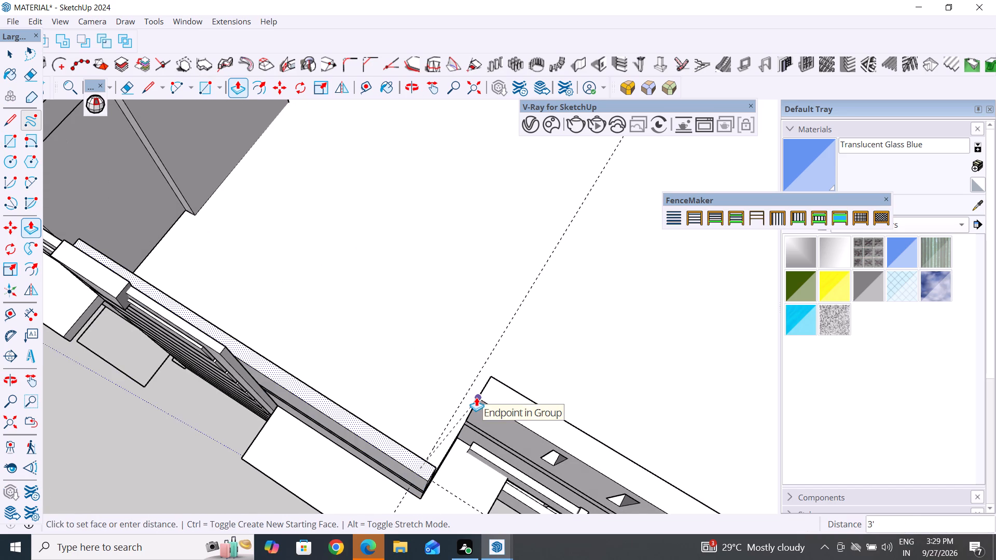
click(477, 397)
Draw a rectangle about 4 7/8" by 2' 6 3/16" along the side edge between the front parapet and the slotted parapet.
middle_drag(506, 414, 220, 474)
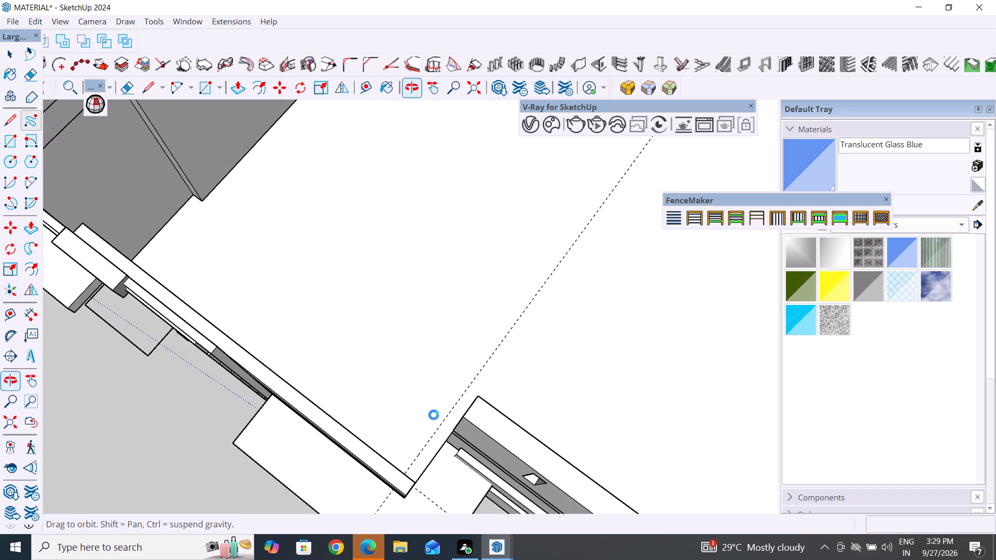
click(7, 146)
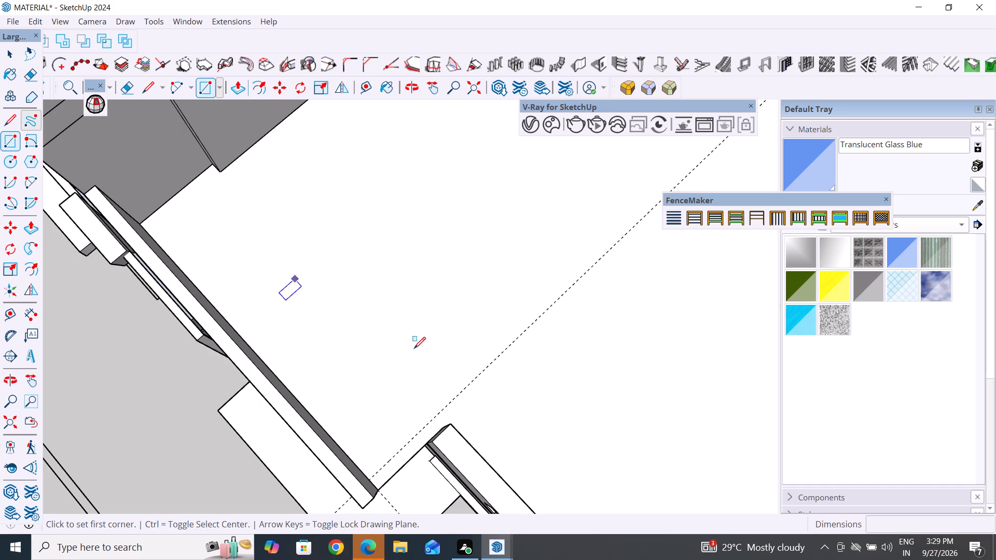
scroll(443, 363, up, 4)
click(433, 451)
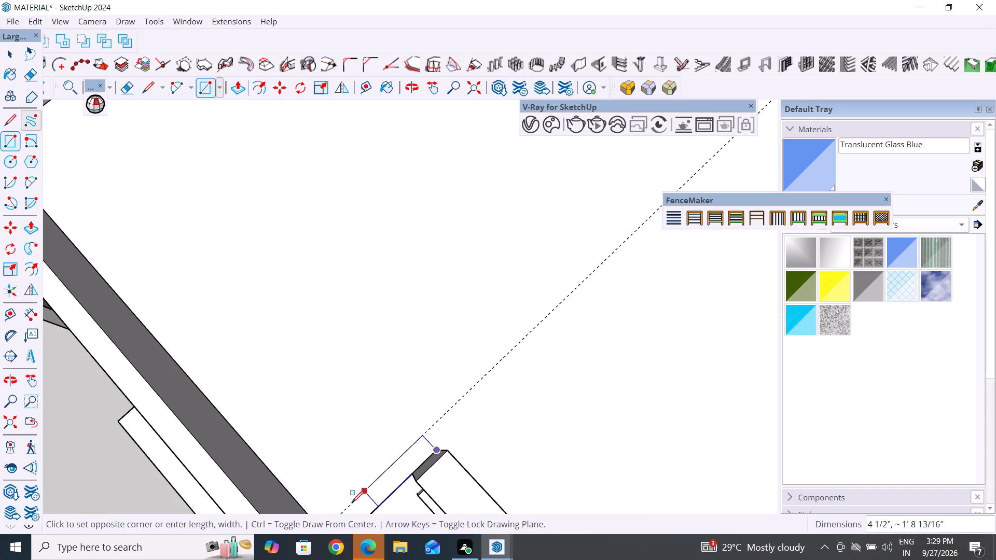
scroll(394, 353, down, 4)
click(344, 473)
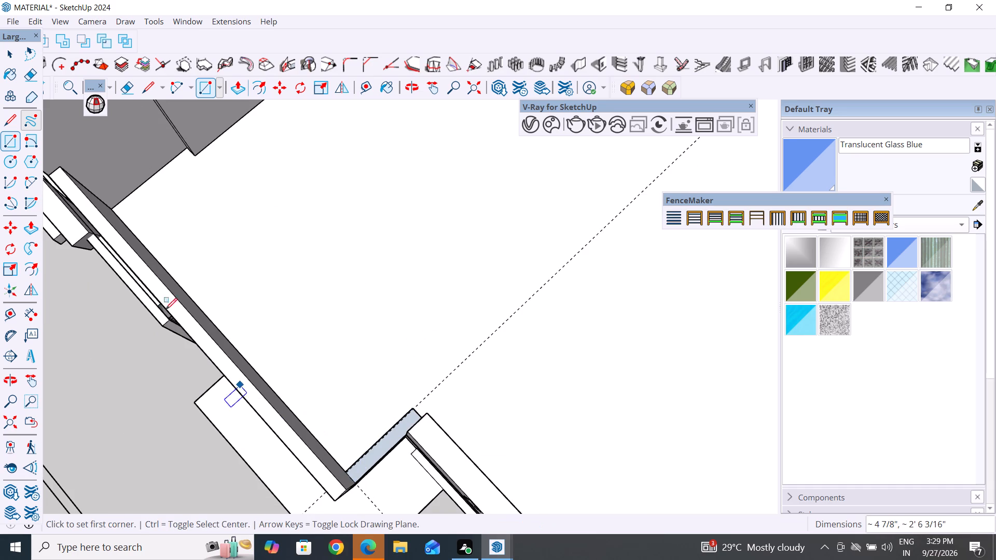
Push/Pull the short side strip up 3' to match the adjoining parapets.
click(7, 48)
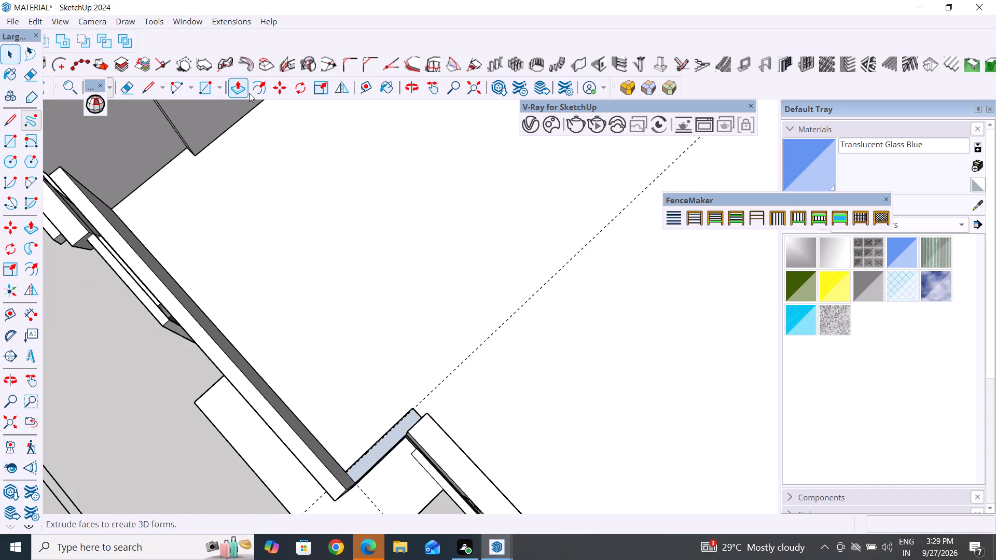
click(240, 91)
click(396, 434)
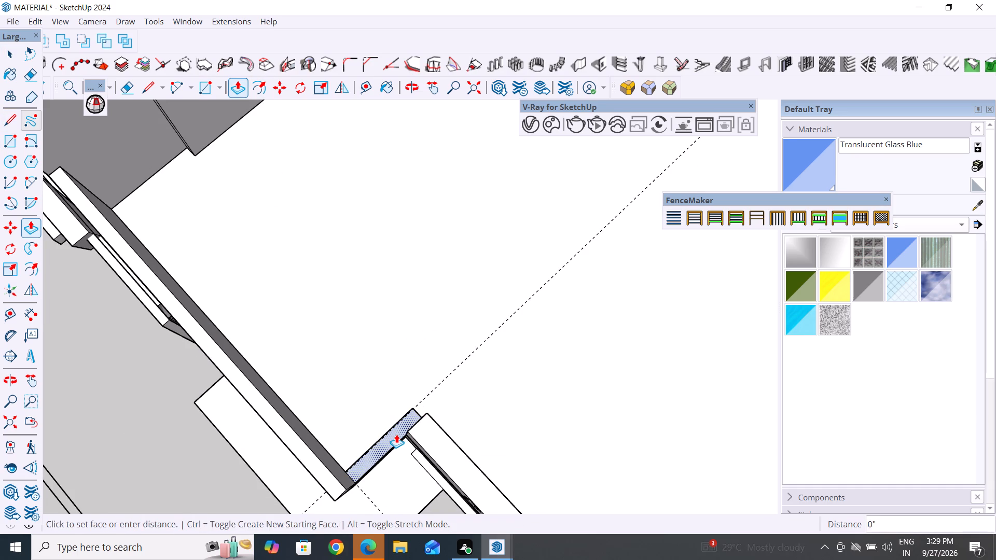
click(346, 483)
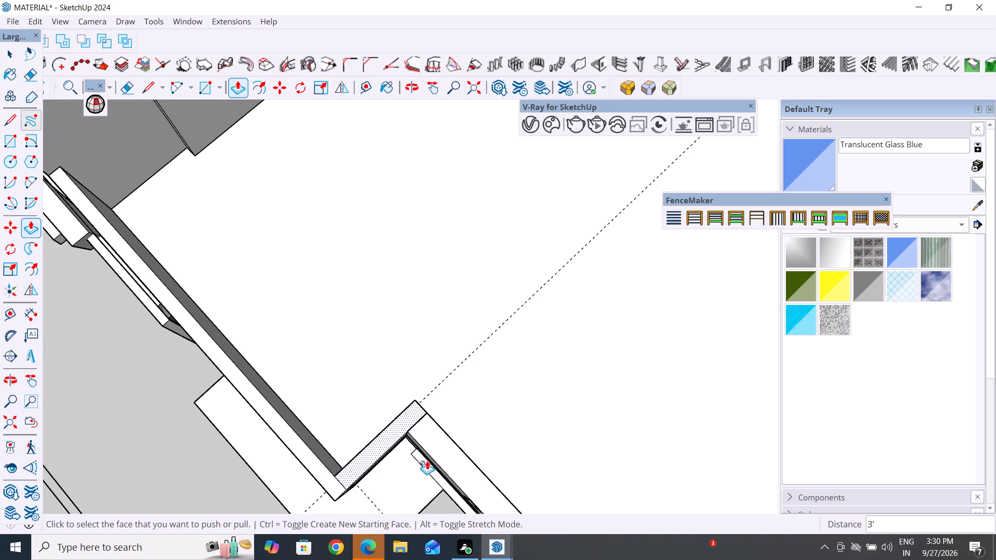
Erase the leftover seam lines between the short side parapet and its adjoining walls, on the top and on the side face.
middle_drag(425, 452, 473, 193)
middle_drag(403, 360, 554, 405)
click(7, 58)
scroll(488, 242, up, 1)
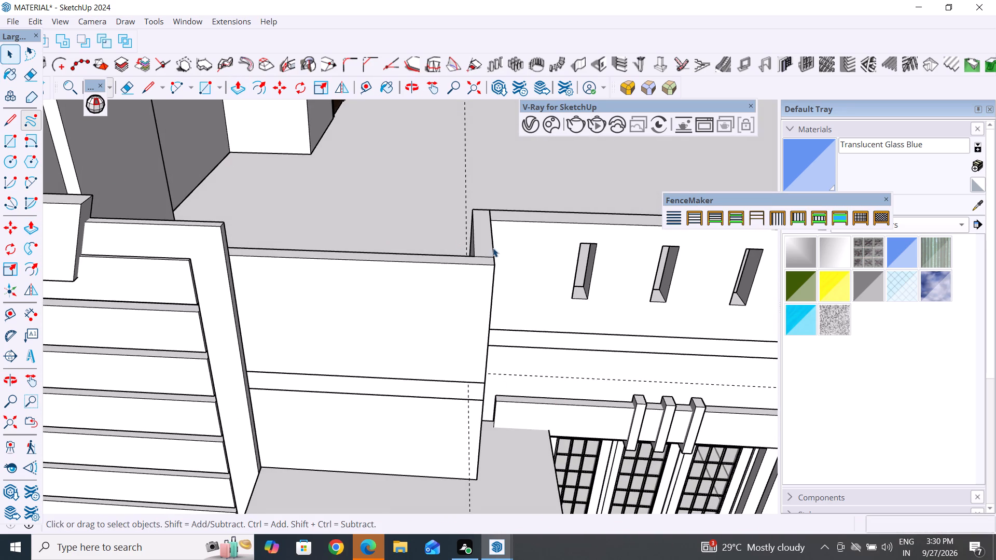
scroll(493, 248, up, 3)
middle_drag(509, 289, 503, 367)
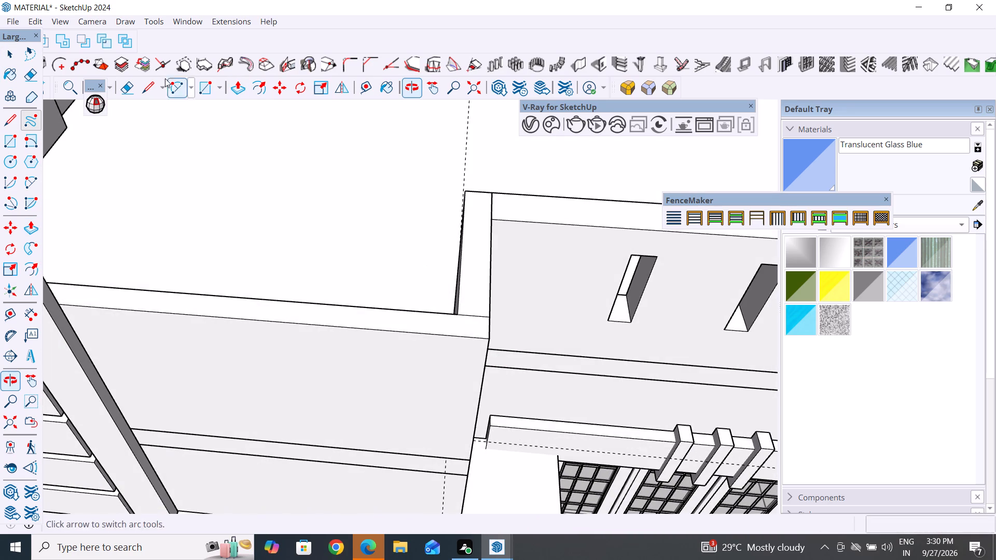
click(121, 89)
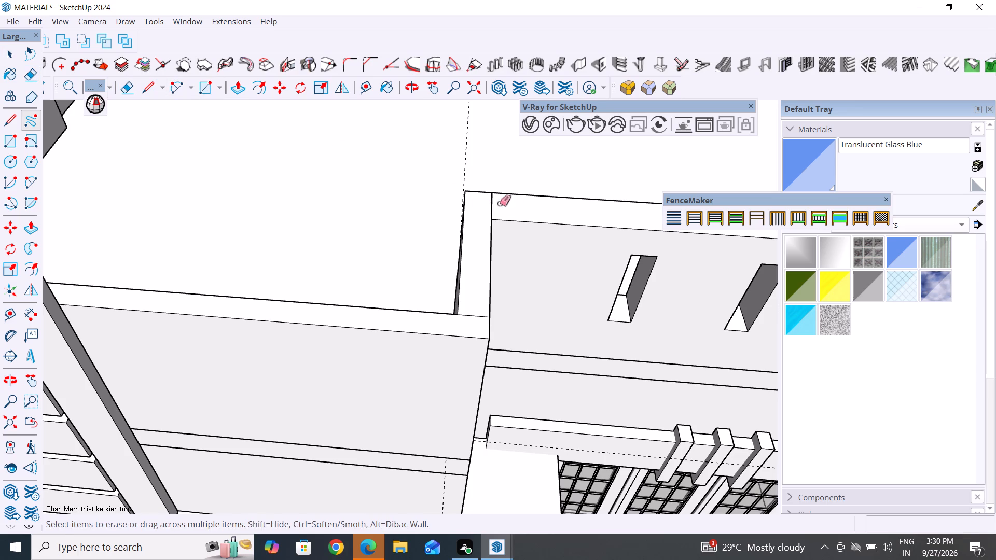
drag(486, 202, 507, 202)
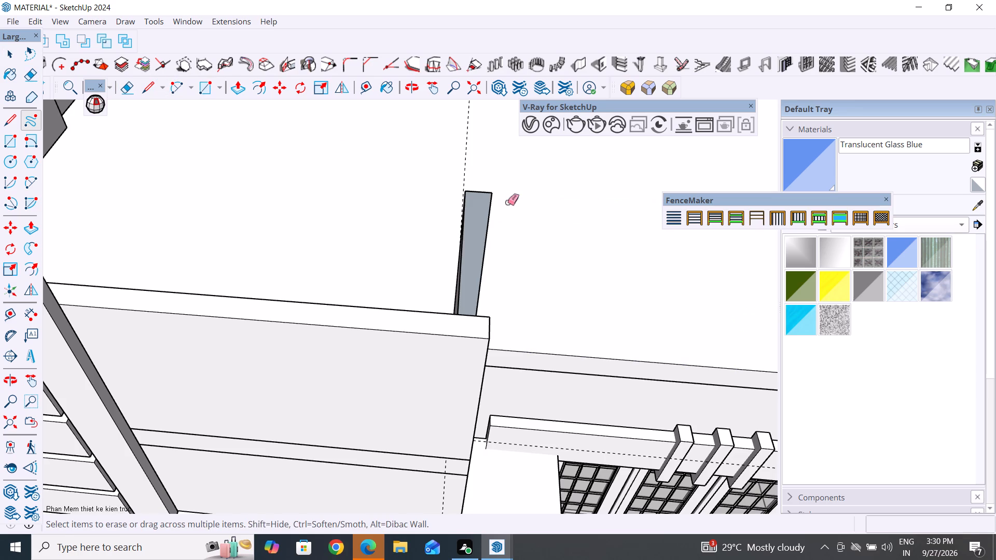
key(ctrl+z)
drag(473, 327, 473, 290)
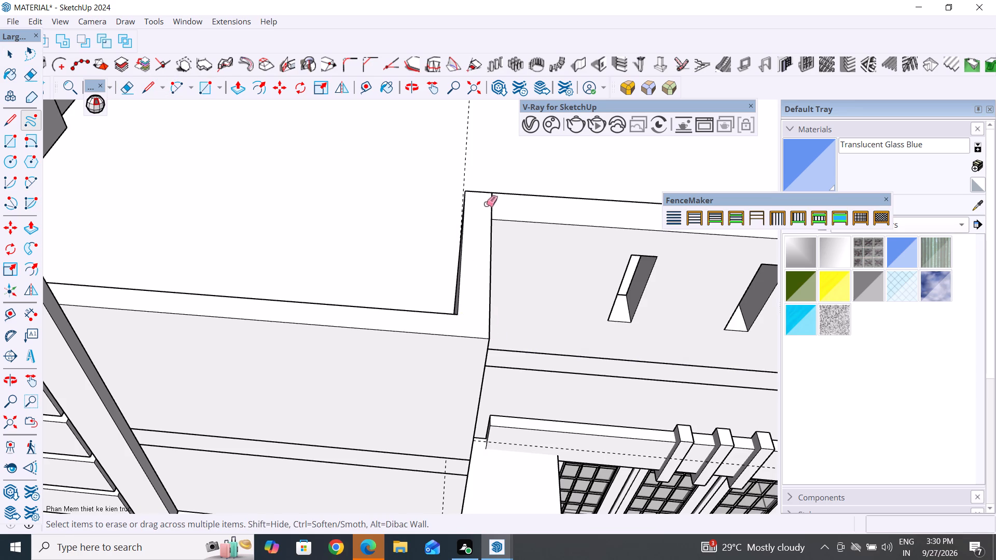
middle_drag(469, 309, 425, 173)
scroll(439, 232, down, 5)
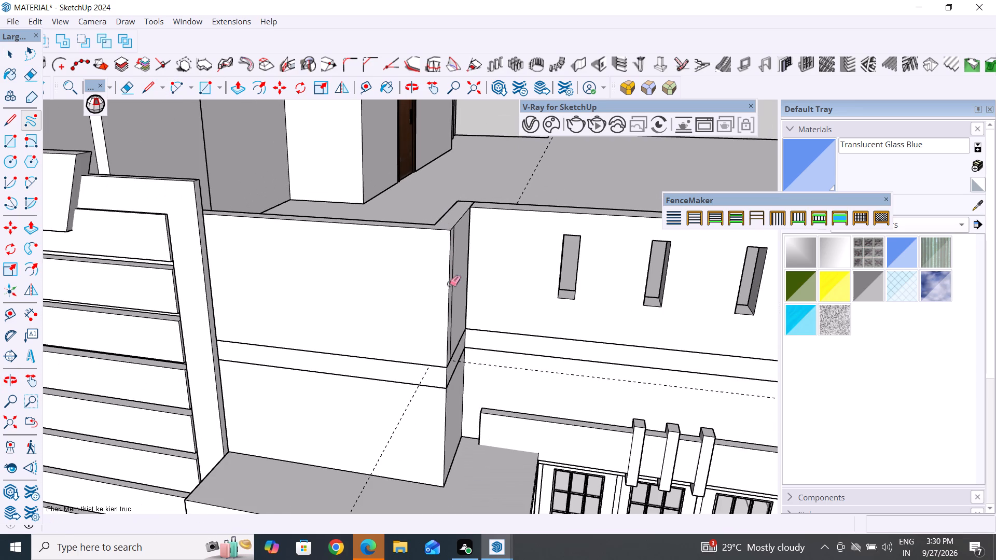
middle_drag(445, 286, 283, 266)
drag(397, 282, 437, 276)
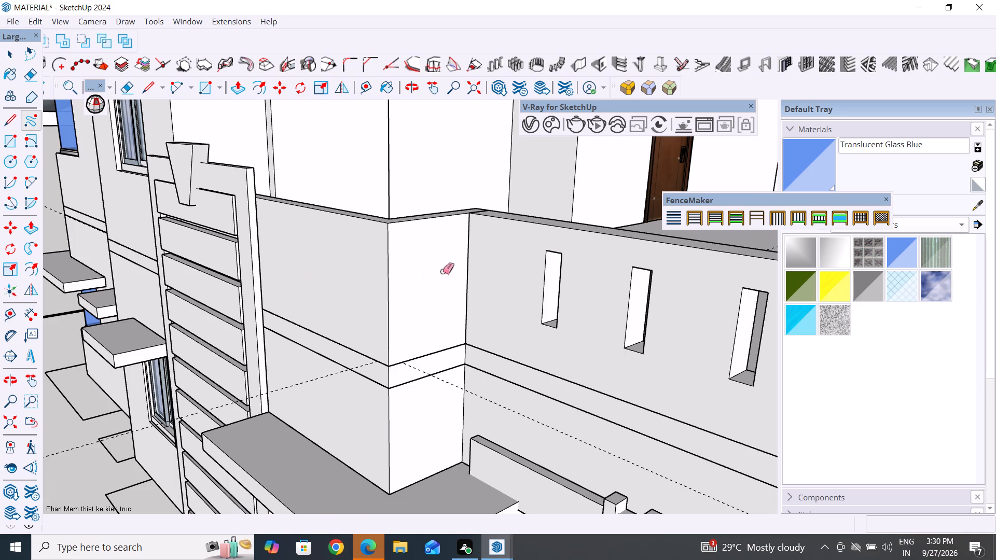
Delete all the dashed guide lines from the model.
click(7, 53)
scroll(400, 323, down, 17)
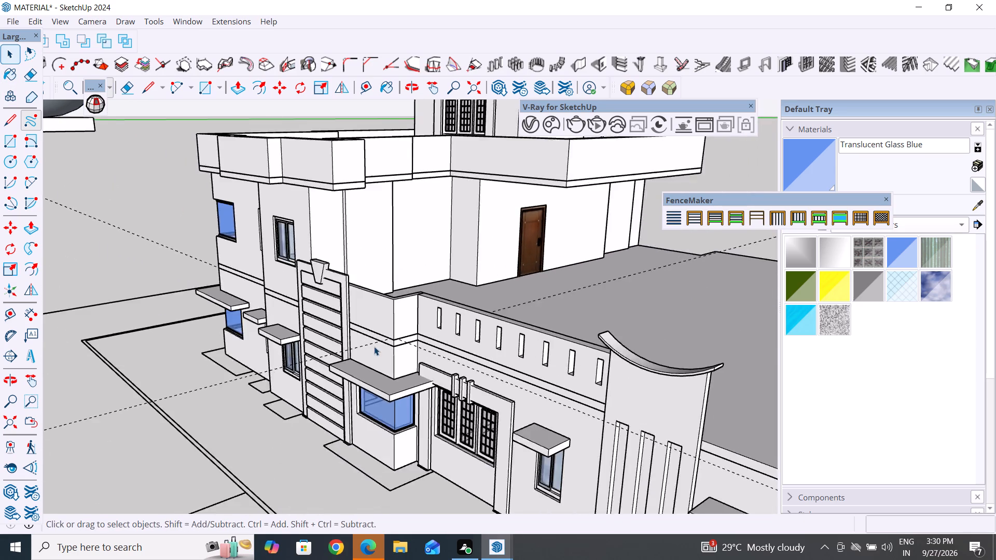
scroll(374, 346, down, 2)
middle_drag(371, 415, 616, 414)
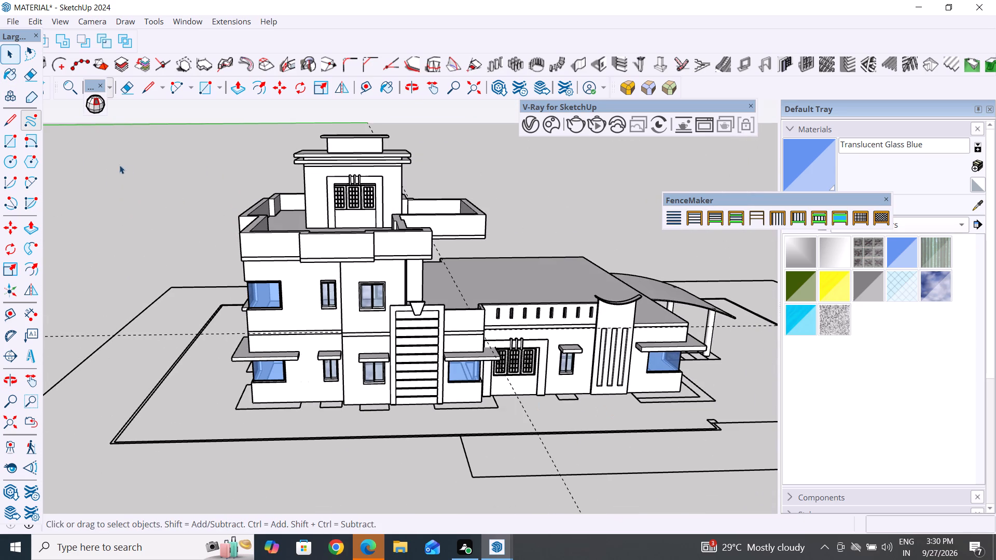
click(39, 21)
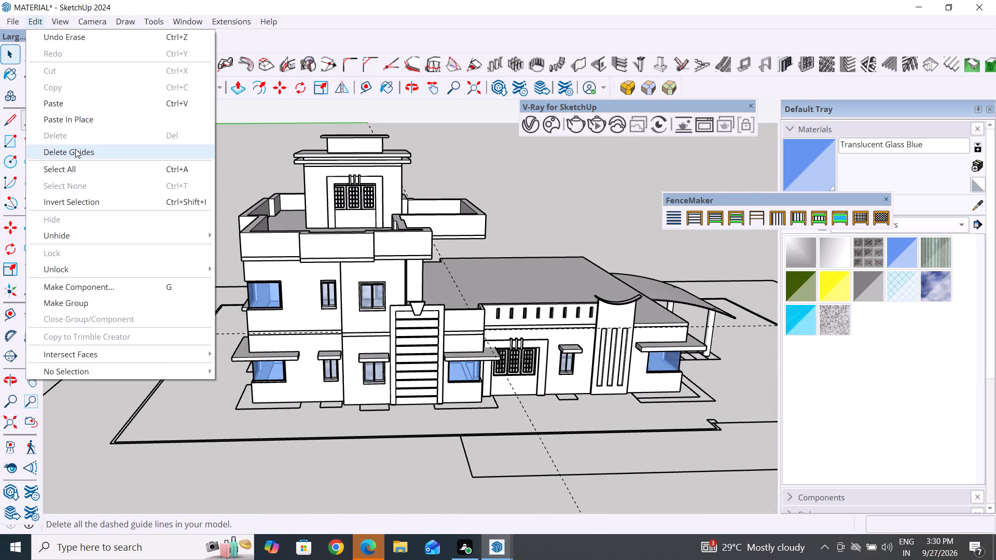
click(75, 149)
click(556, 194)
Draw a line just inside the roof's front edge, from the end of the slotted parapet to the corner on the canopy side.
scroll(142, 382, down, 5)
middle_drag(556, 369, 493, 284)
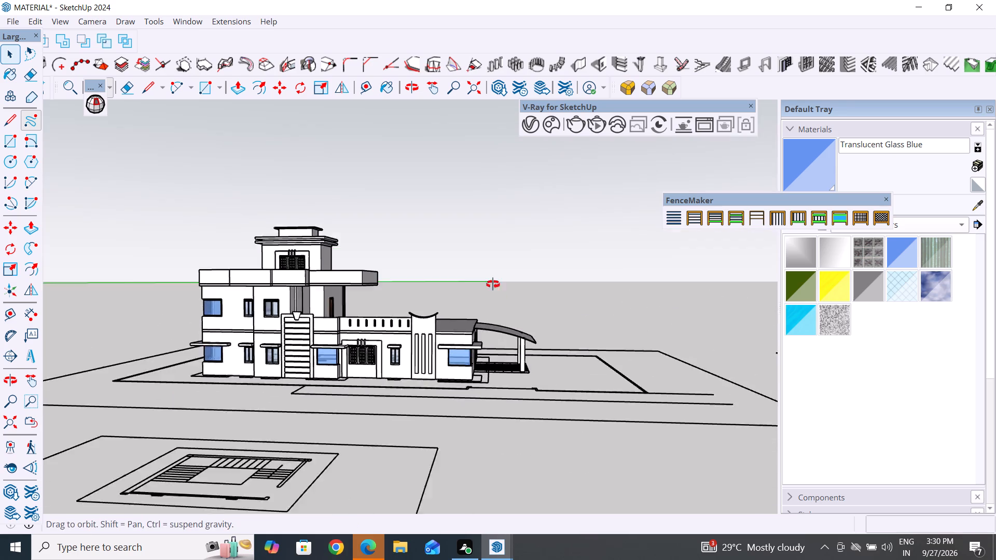
middle_drag(493, 284, 491, 277)
scroll(438, 346, up, 4)
middle_drag(502, 360, 517, 496)
scroll(531, 416, up, 4)
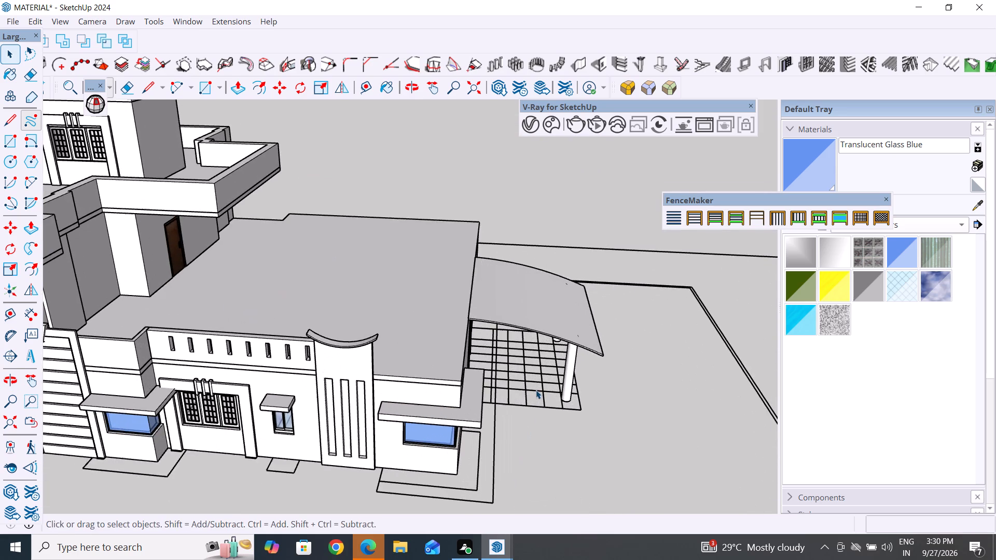
middle_drag(609, 392, 619, 403)
scroll(396, 370, up, 4)
scroll(429, 376, down, 2)
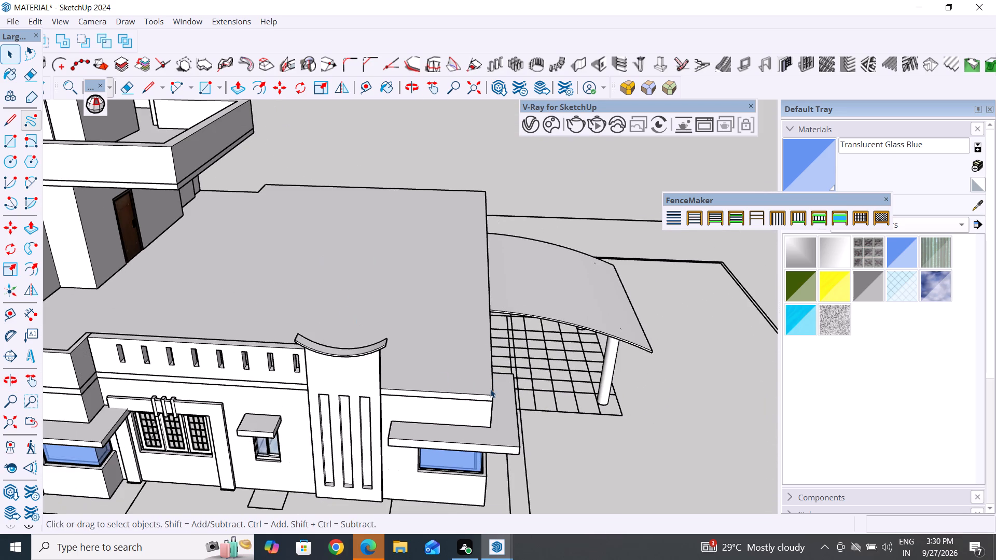
click(143, 87)
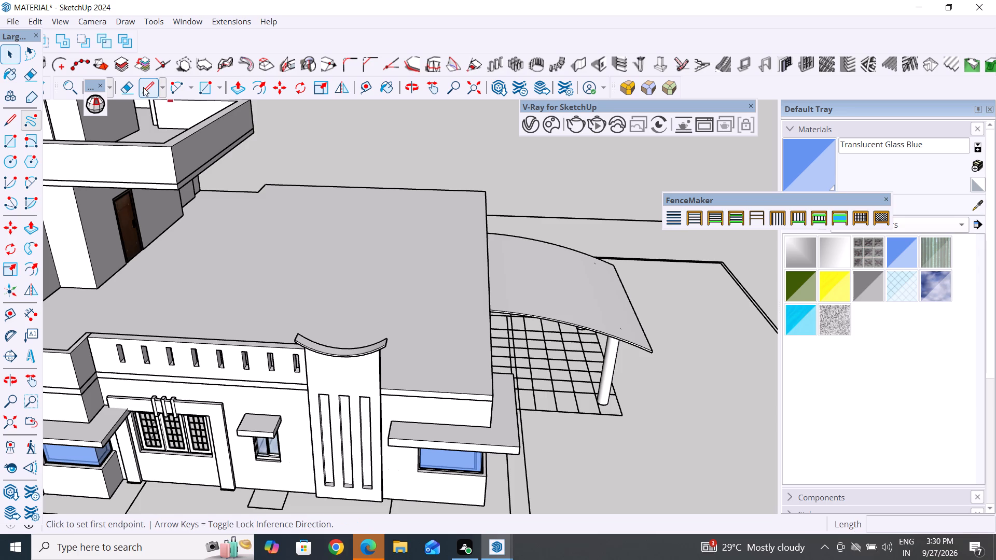
scroll(425, 392, up, 3)
middle_drag(485, 388, 416, 441)
scroll(321, 412, up, 4)
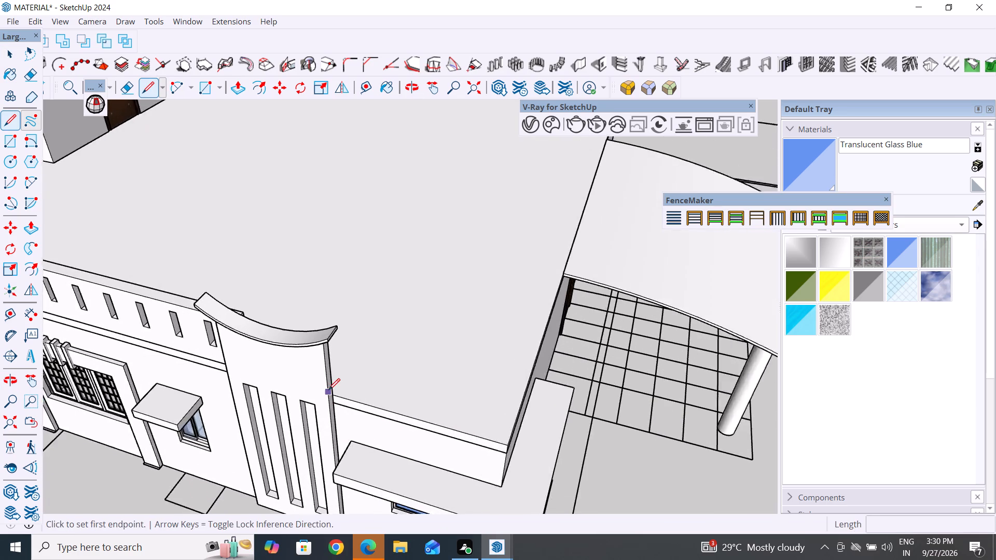
middle_drag(367, 401, 140, 404)
middle_drag(333, 364, 334, 363)
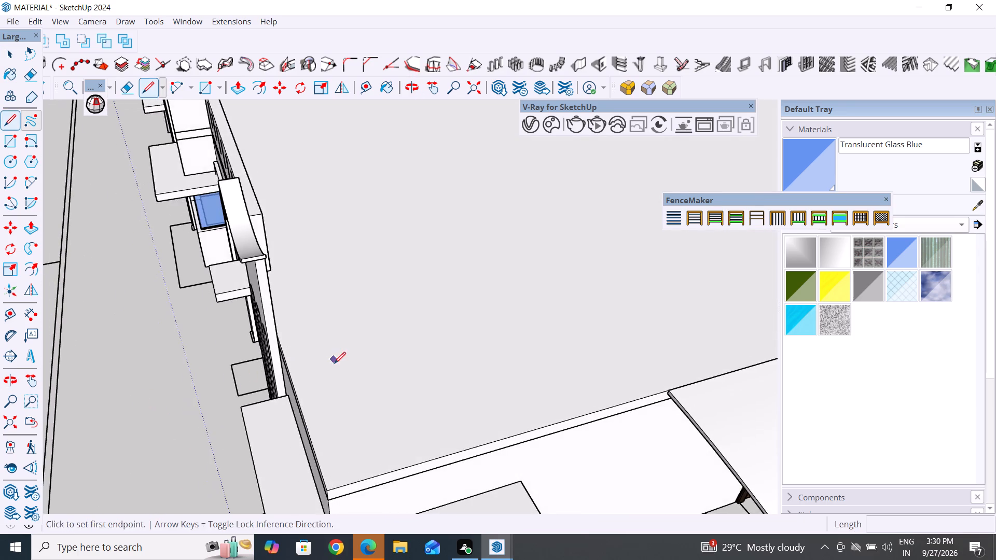
middle_drag(334, 363, 254, 344)
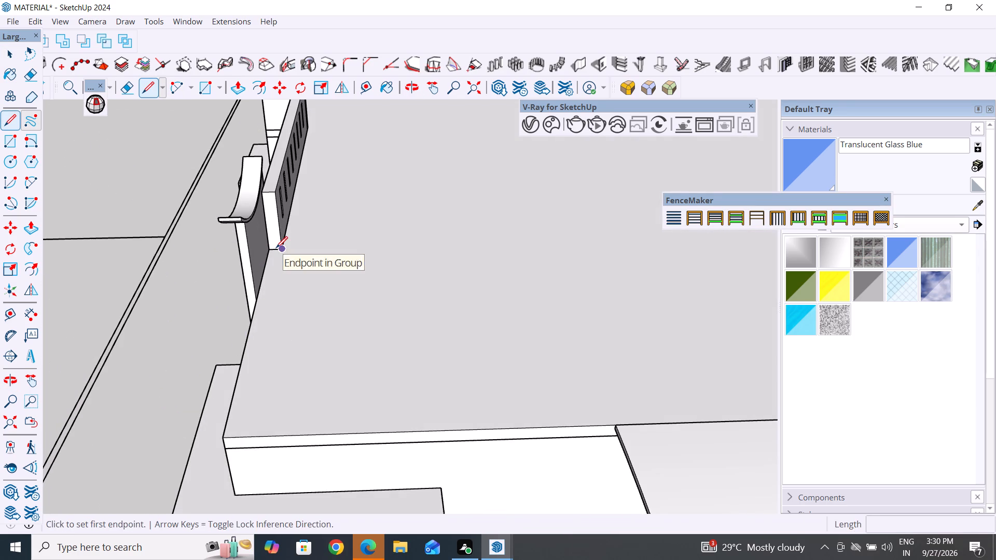
scroll(273, 265, up, 15)
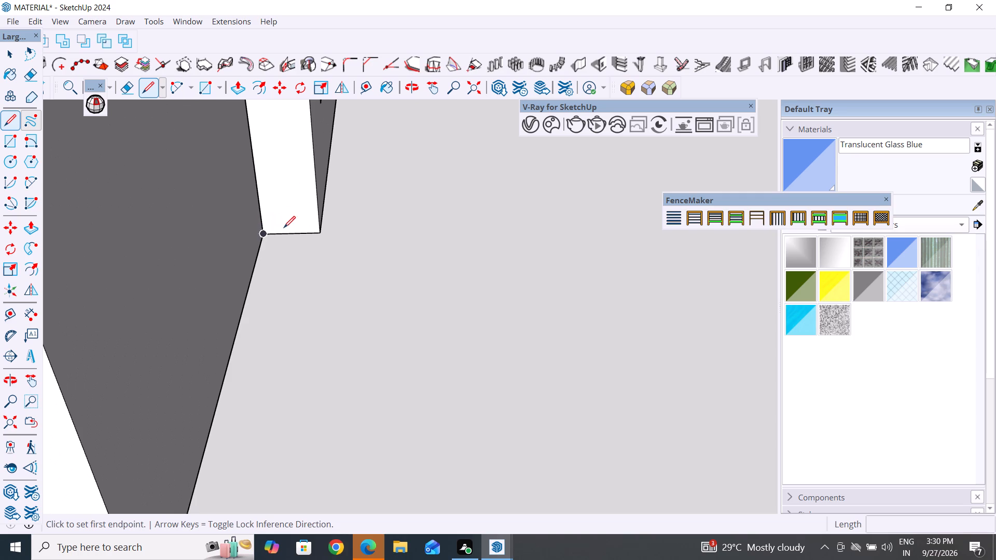
click(290, 233)
scroll(304, 217, down, 20)
scroll(304, 217, down, 1)
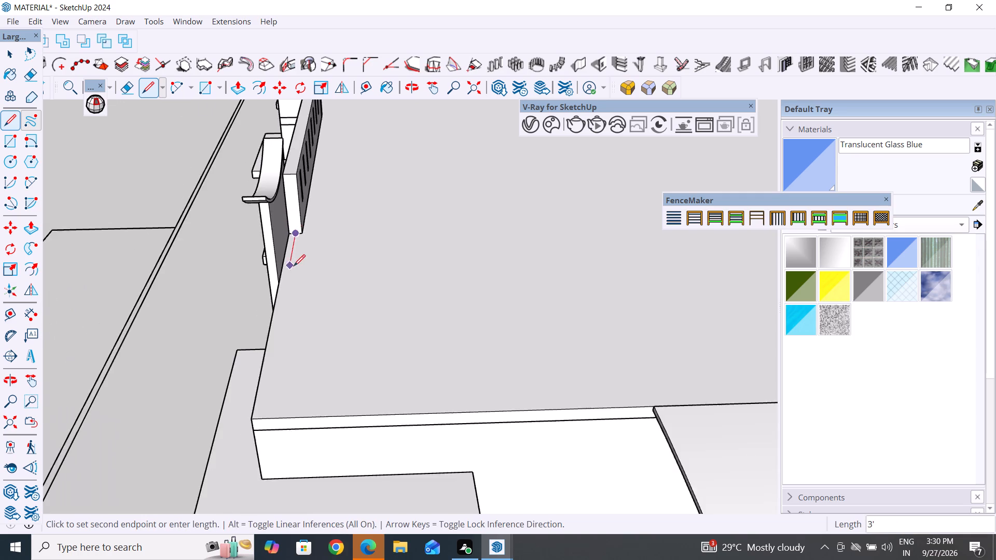
scroll(294, 266, down, 3)
click(282, 342)
Continue the inset line about 46' 2 7/8" along the canopy side, about 28' 7" along the rear, and around the notch to the upper-storey wall.
scroll(282, 342, down, 7)
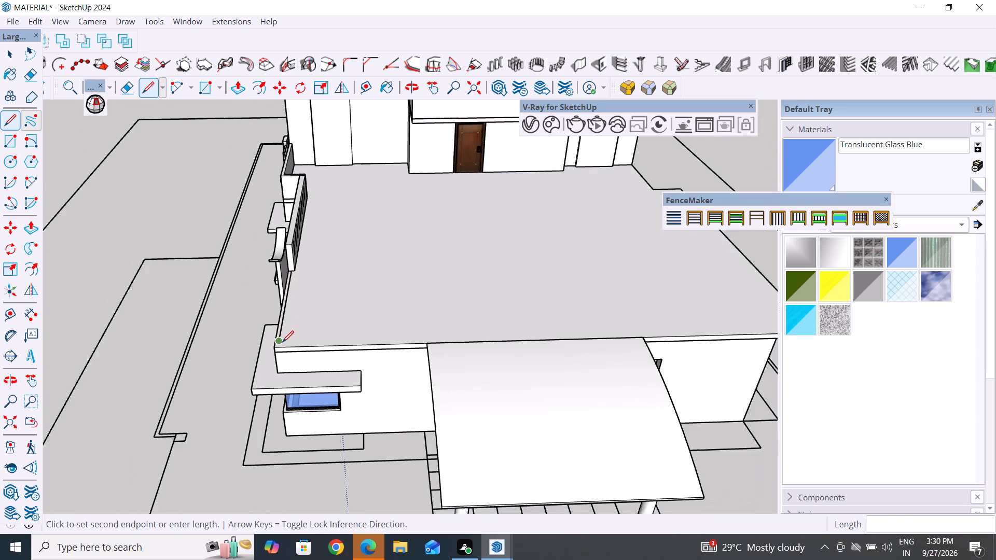
scroll(672, 326, up, 8)
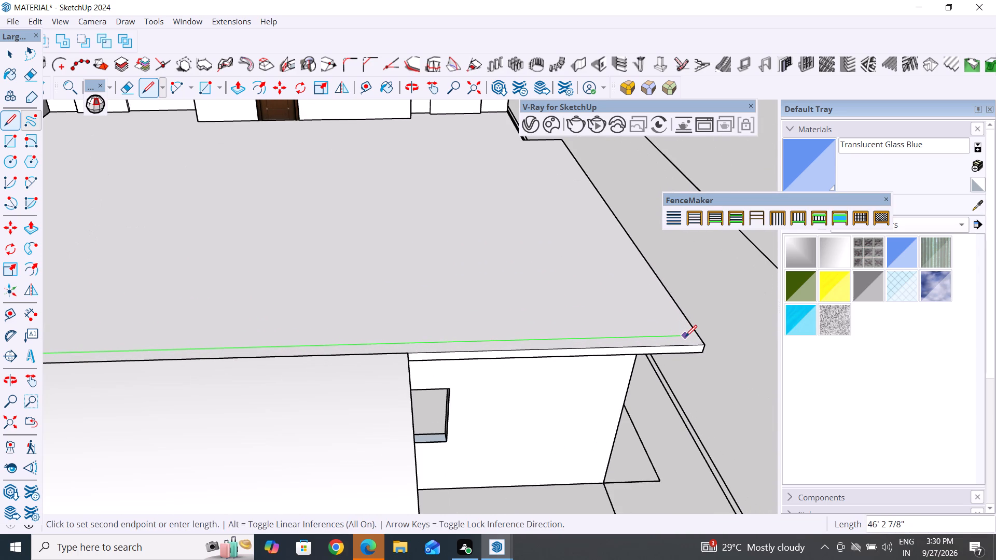
click(685, 337)
scroll(661, 325, down, 10)
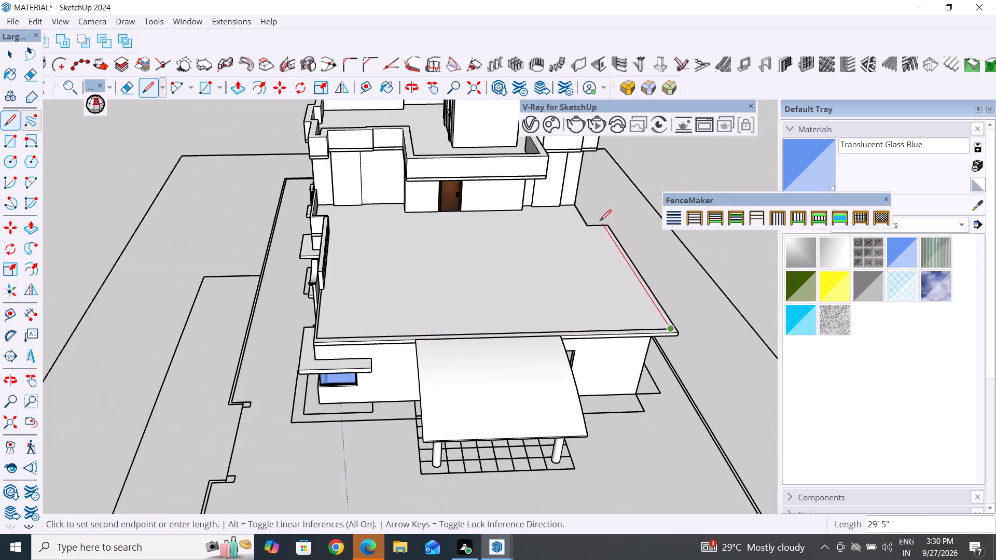
scroll(600, 221, up, 7)
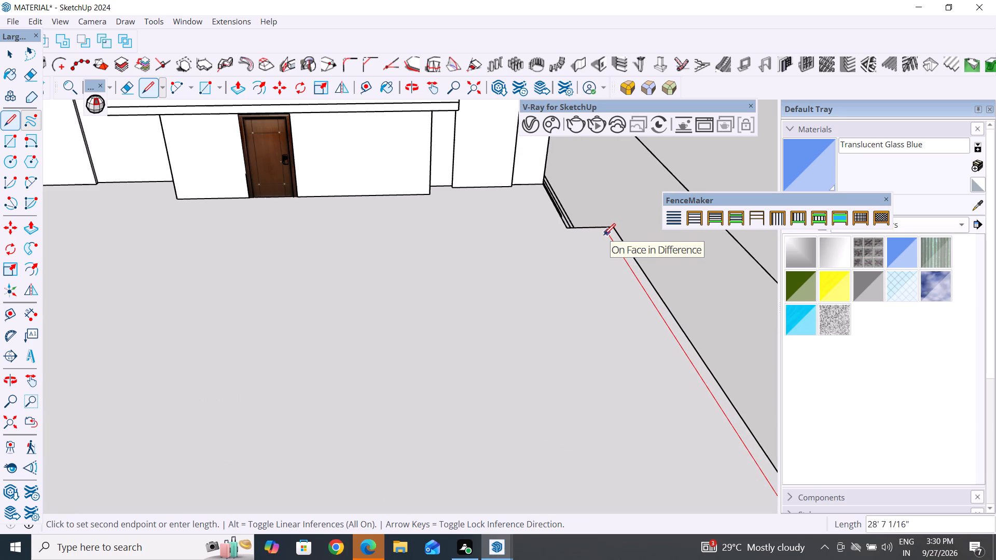
click(604, 235)
click(559, 237)
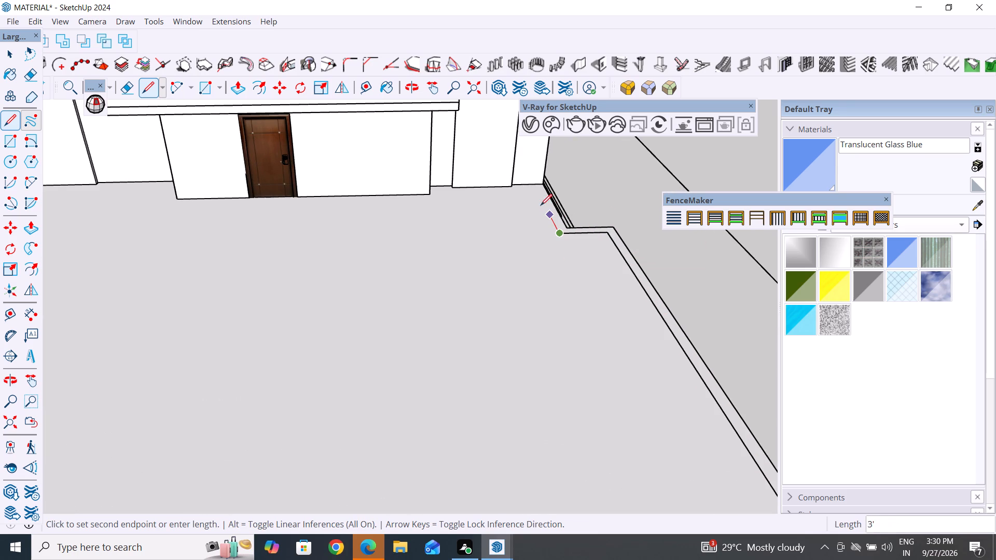
click(535, 186)
key(Escape)
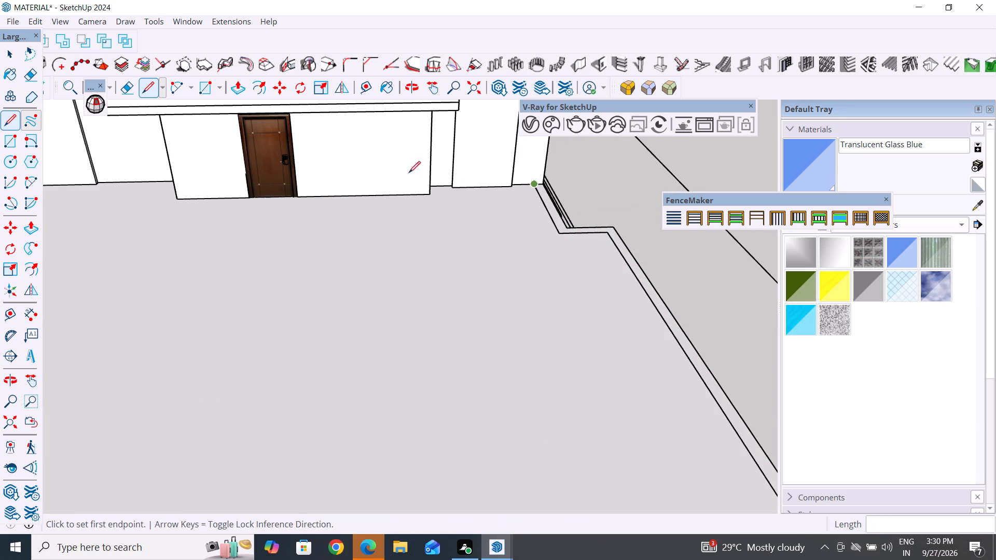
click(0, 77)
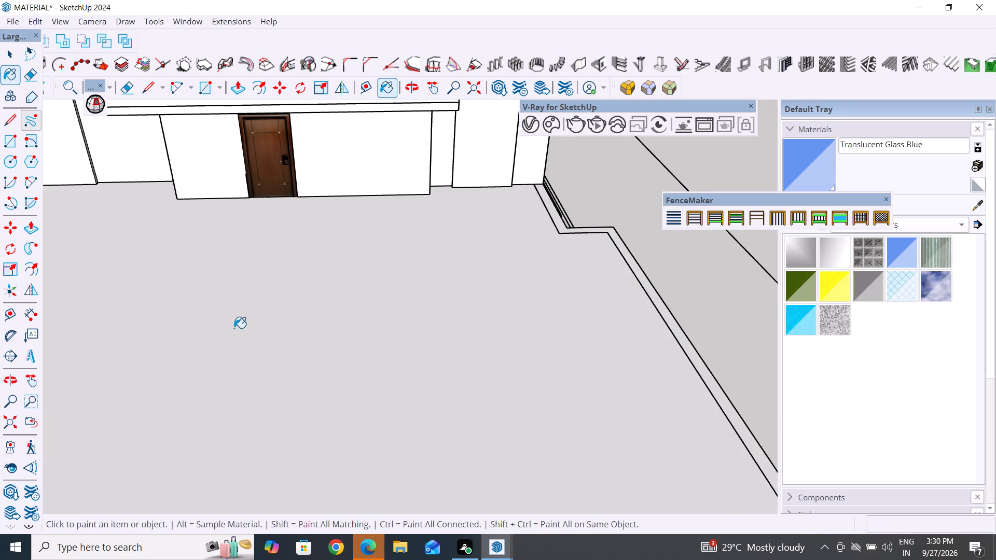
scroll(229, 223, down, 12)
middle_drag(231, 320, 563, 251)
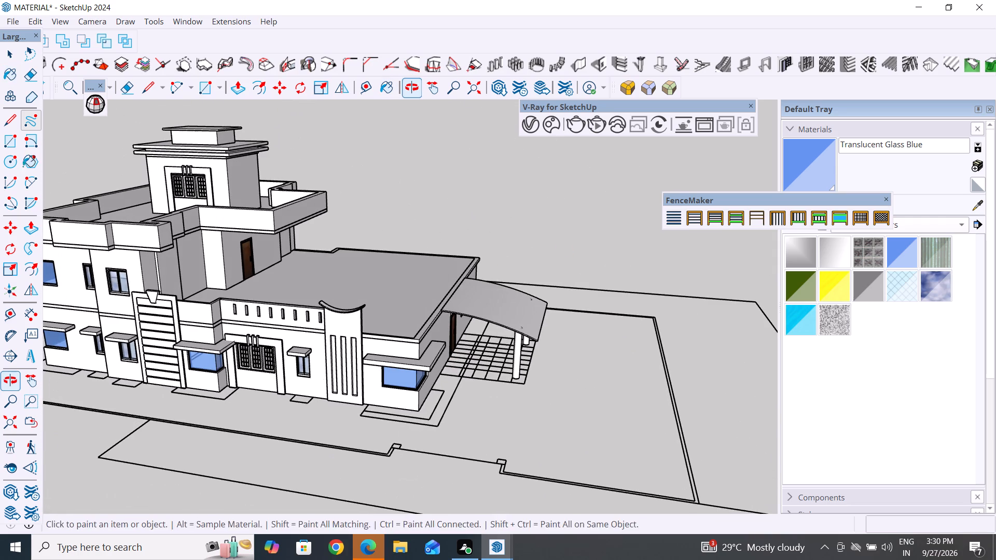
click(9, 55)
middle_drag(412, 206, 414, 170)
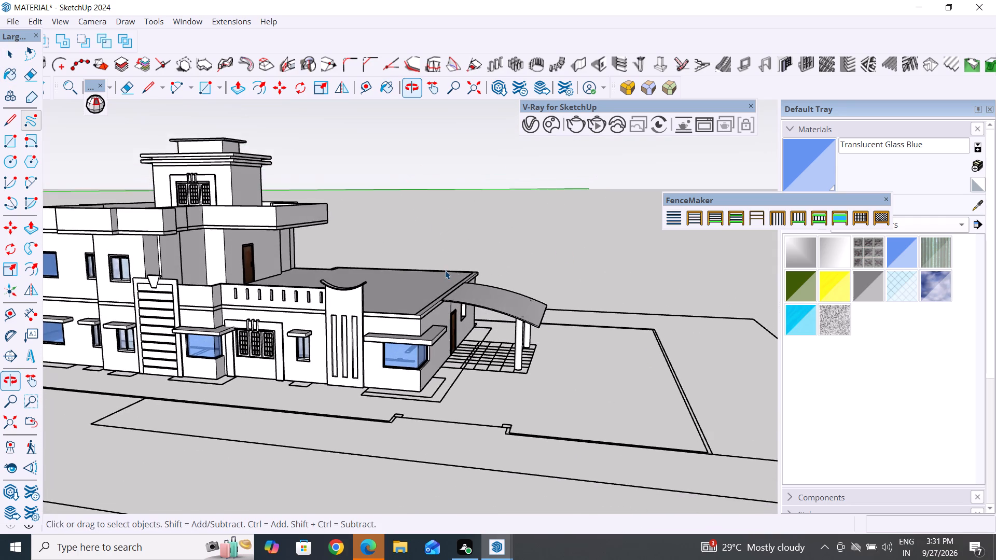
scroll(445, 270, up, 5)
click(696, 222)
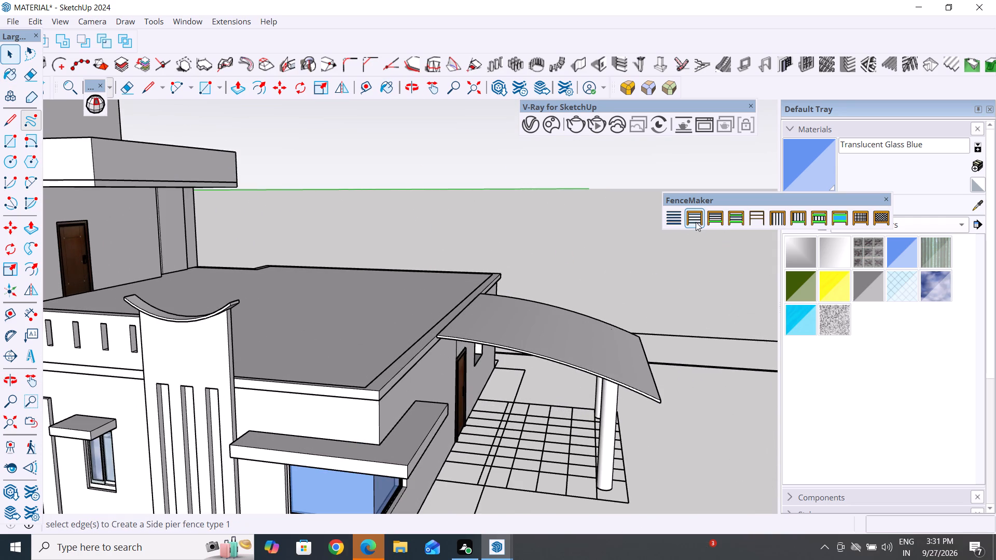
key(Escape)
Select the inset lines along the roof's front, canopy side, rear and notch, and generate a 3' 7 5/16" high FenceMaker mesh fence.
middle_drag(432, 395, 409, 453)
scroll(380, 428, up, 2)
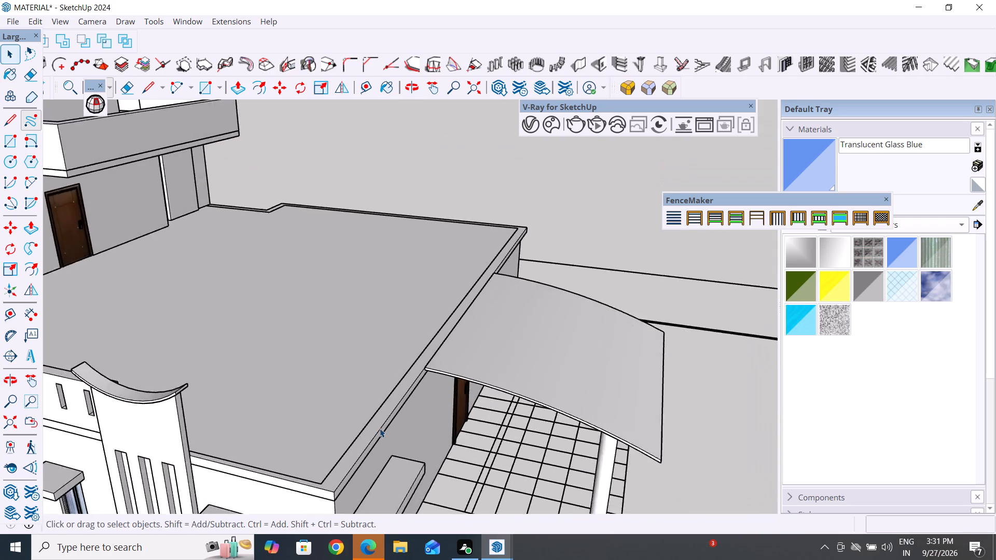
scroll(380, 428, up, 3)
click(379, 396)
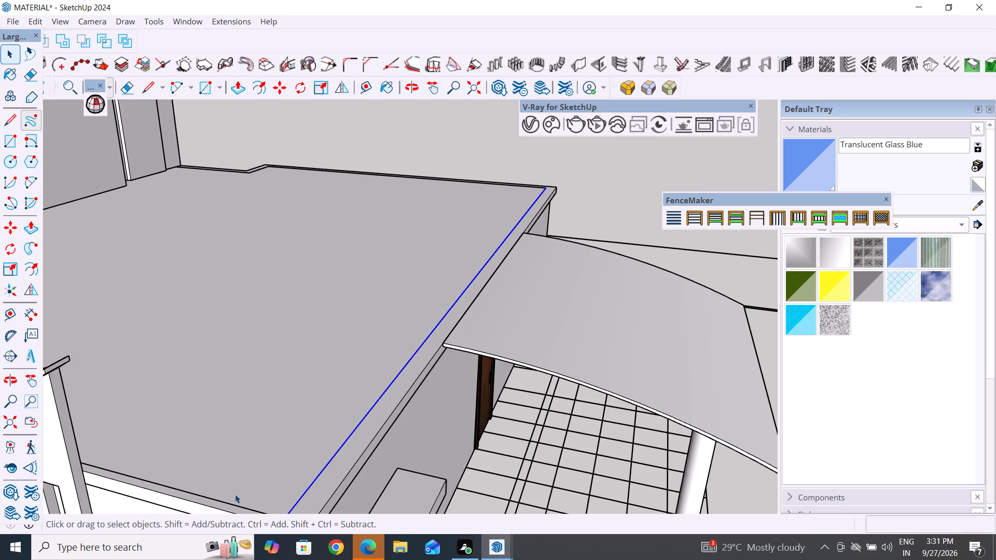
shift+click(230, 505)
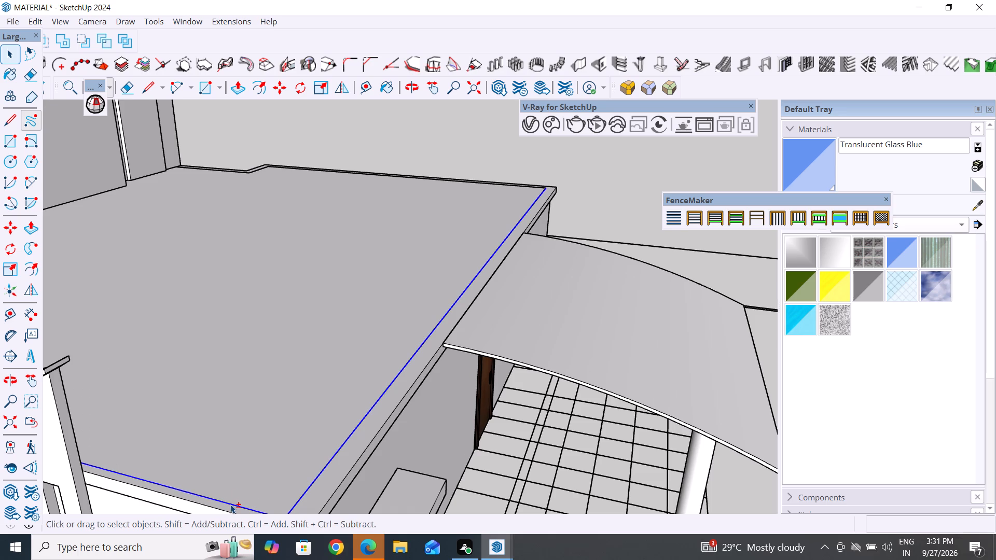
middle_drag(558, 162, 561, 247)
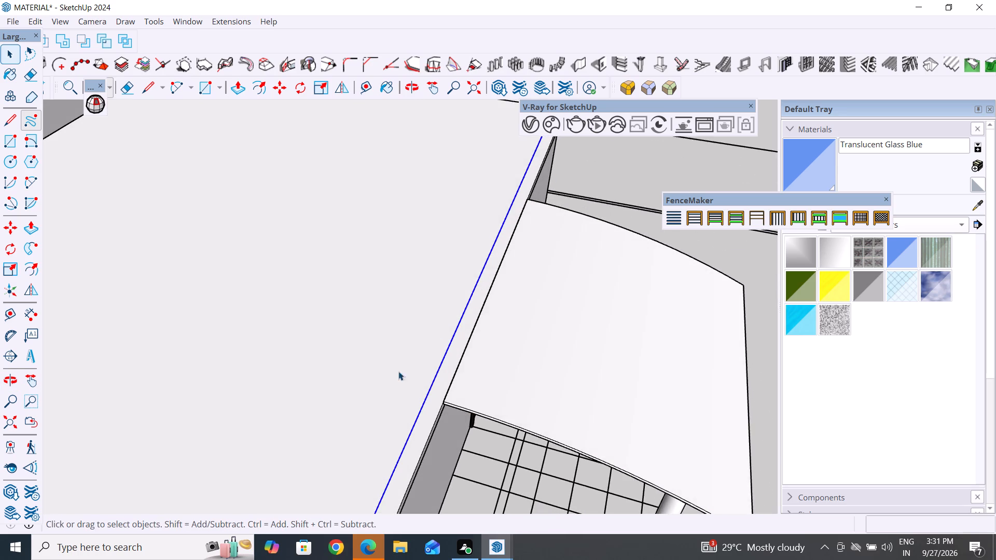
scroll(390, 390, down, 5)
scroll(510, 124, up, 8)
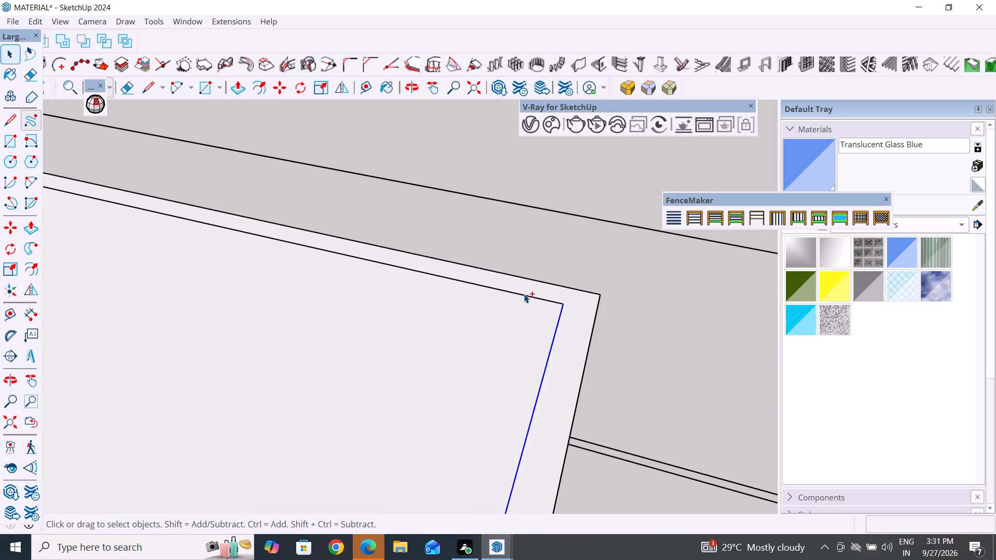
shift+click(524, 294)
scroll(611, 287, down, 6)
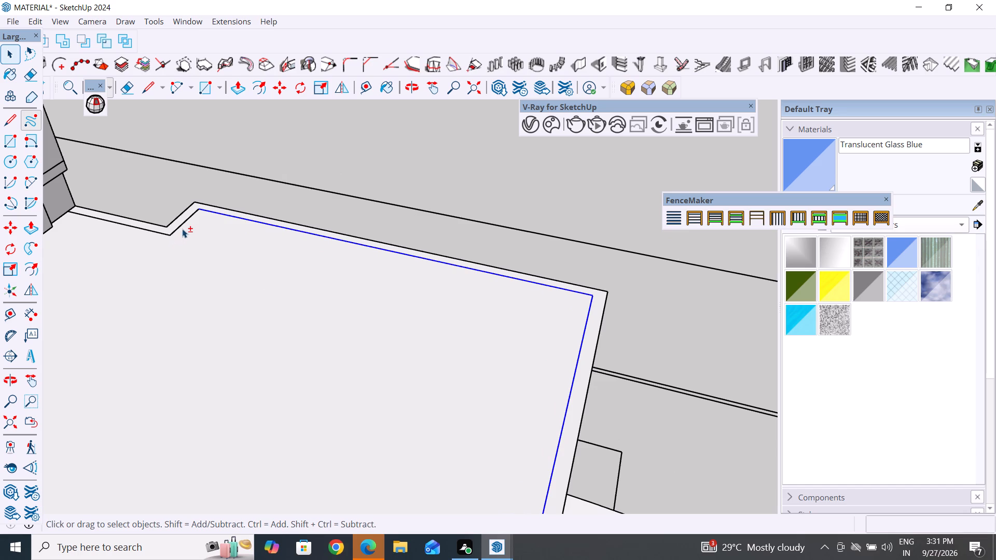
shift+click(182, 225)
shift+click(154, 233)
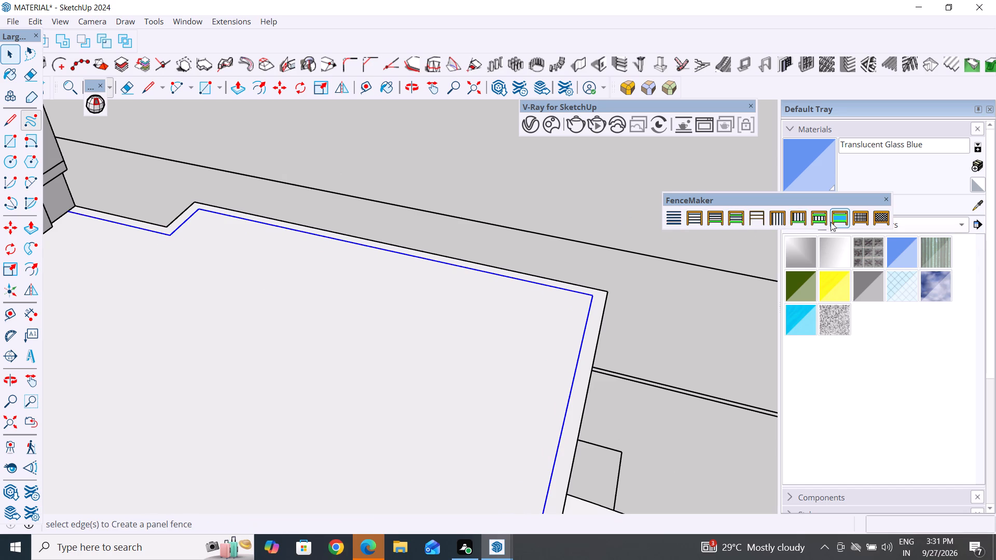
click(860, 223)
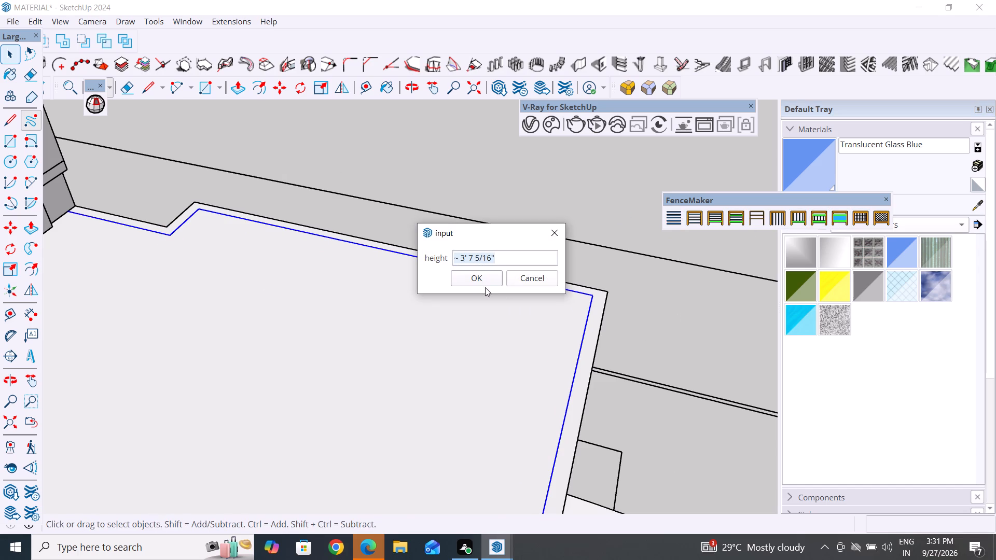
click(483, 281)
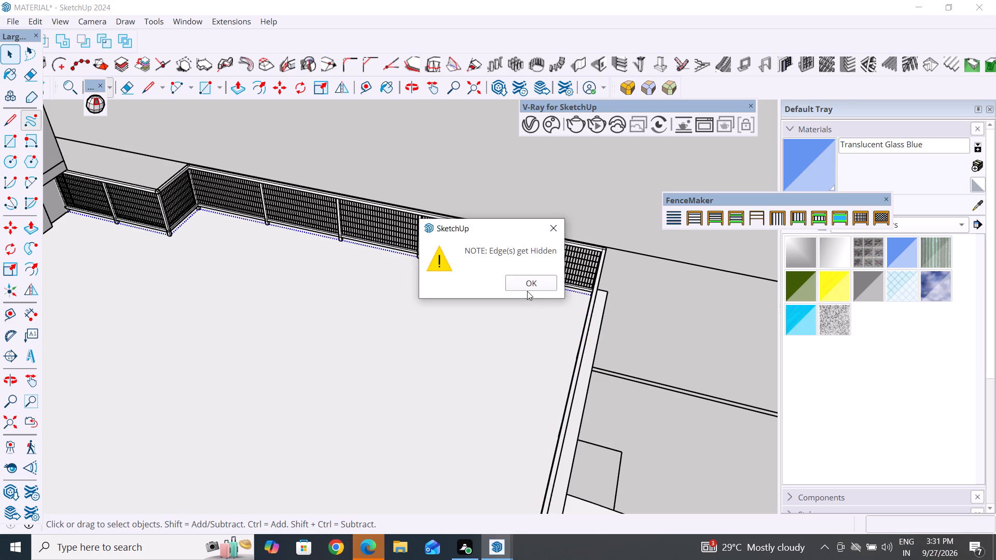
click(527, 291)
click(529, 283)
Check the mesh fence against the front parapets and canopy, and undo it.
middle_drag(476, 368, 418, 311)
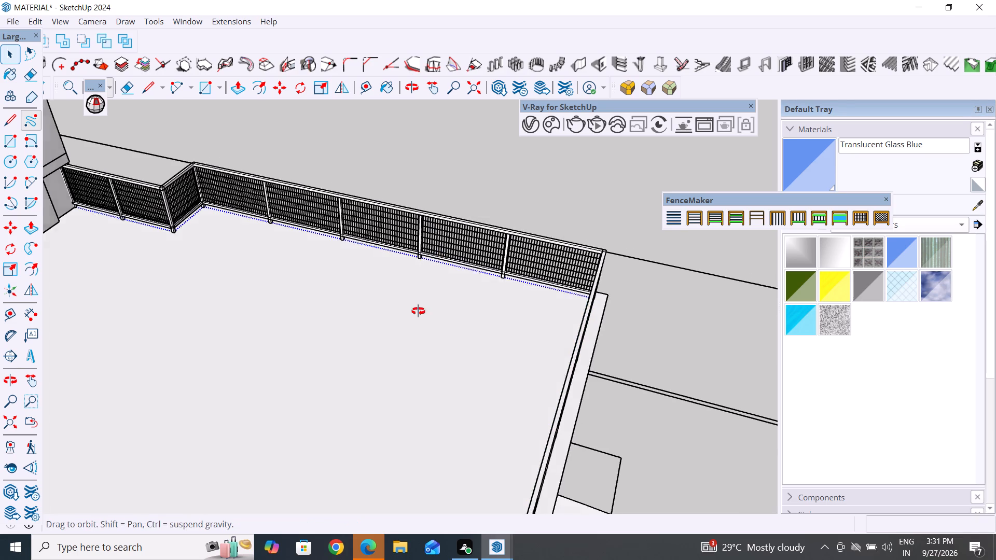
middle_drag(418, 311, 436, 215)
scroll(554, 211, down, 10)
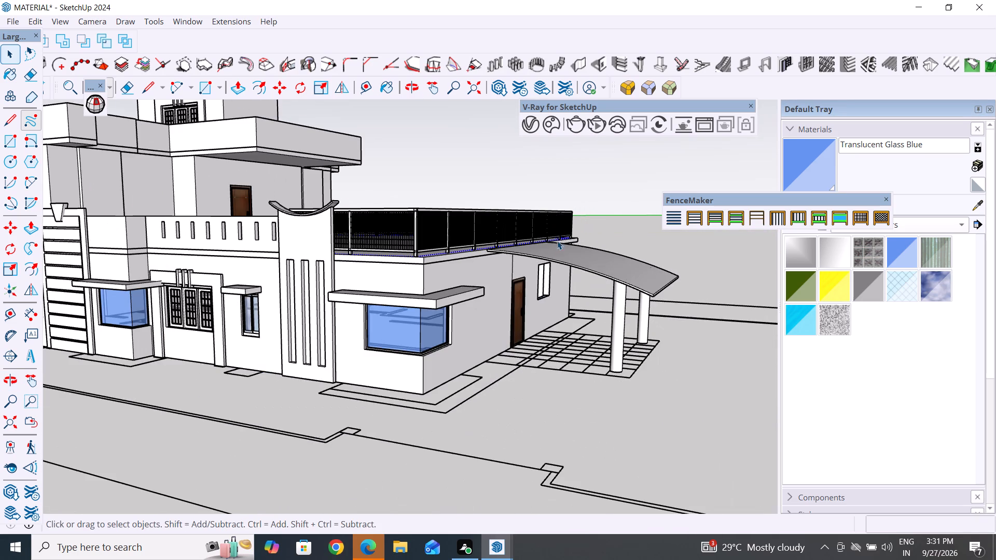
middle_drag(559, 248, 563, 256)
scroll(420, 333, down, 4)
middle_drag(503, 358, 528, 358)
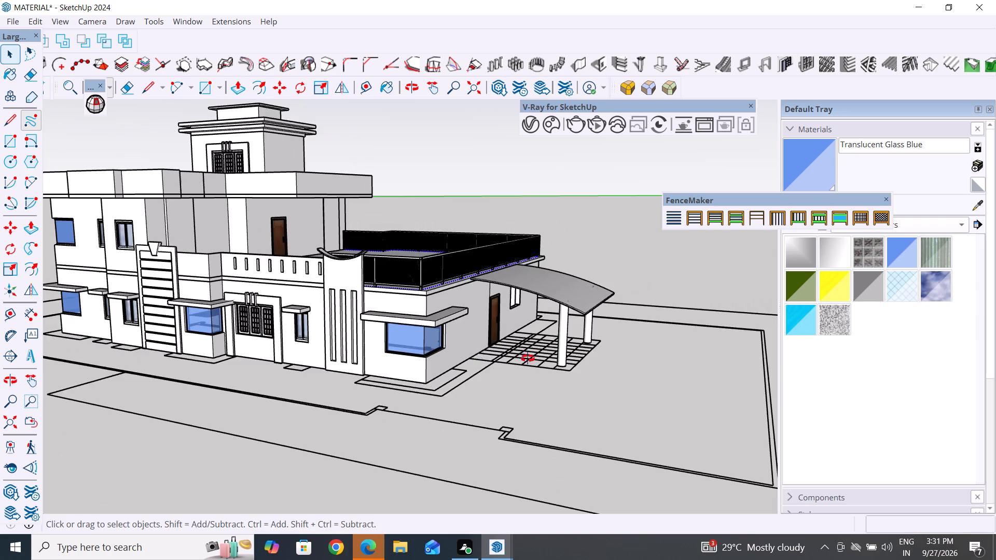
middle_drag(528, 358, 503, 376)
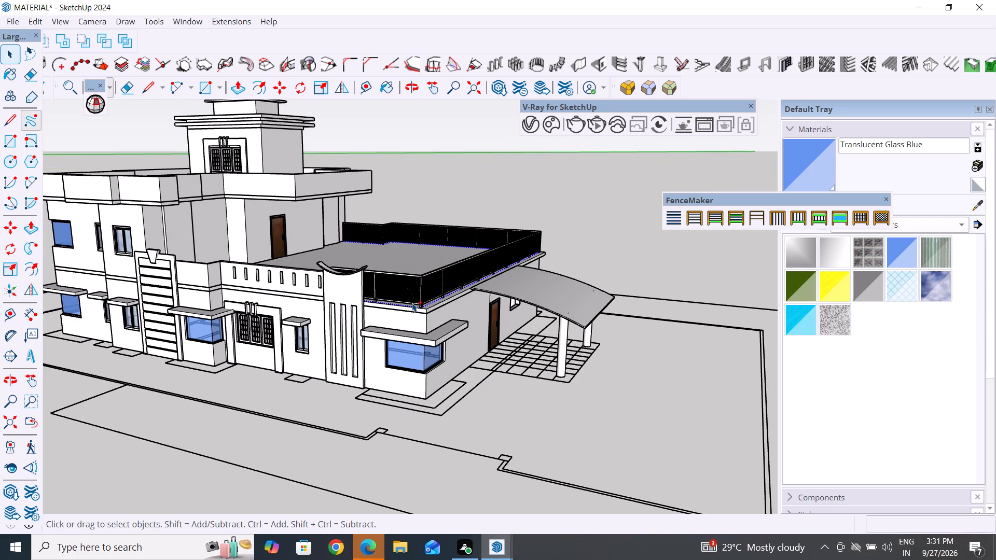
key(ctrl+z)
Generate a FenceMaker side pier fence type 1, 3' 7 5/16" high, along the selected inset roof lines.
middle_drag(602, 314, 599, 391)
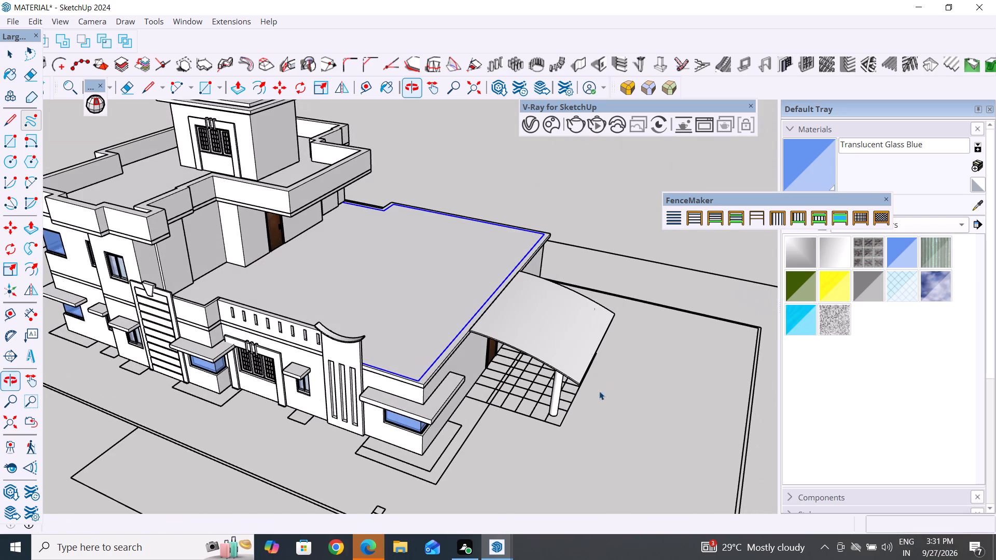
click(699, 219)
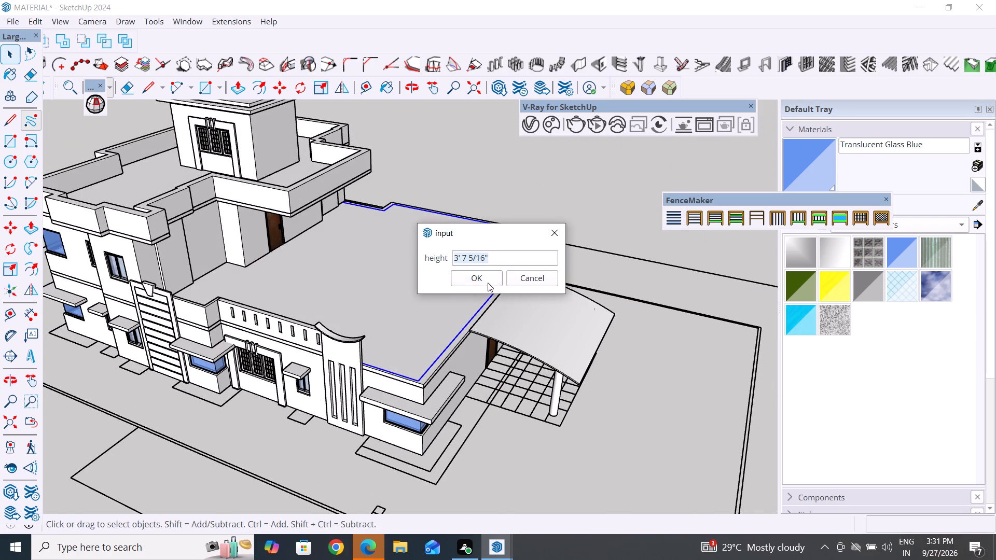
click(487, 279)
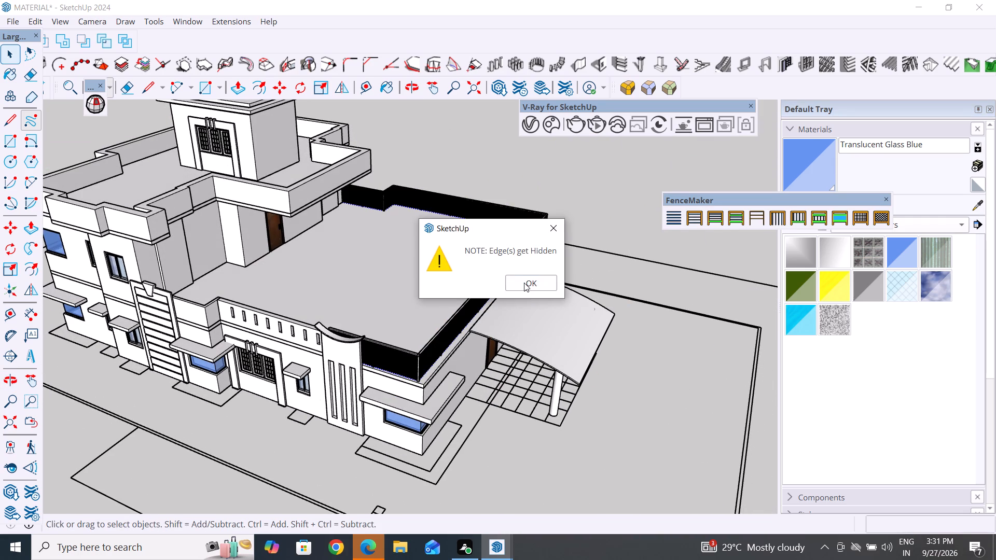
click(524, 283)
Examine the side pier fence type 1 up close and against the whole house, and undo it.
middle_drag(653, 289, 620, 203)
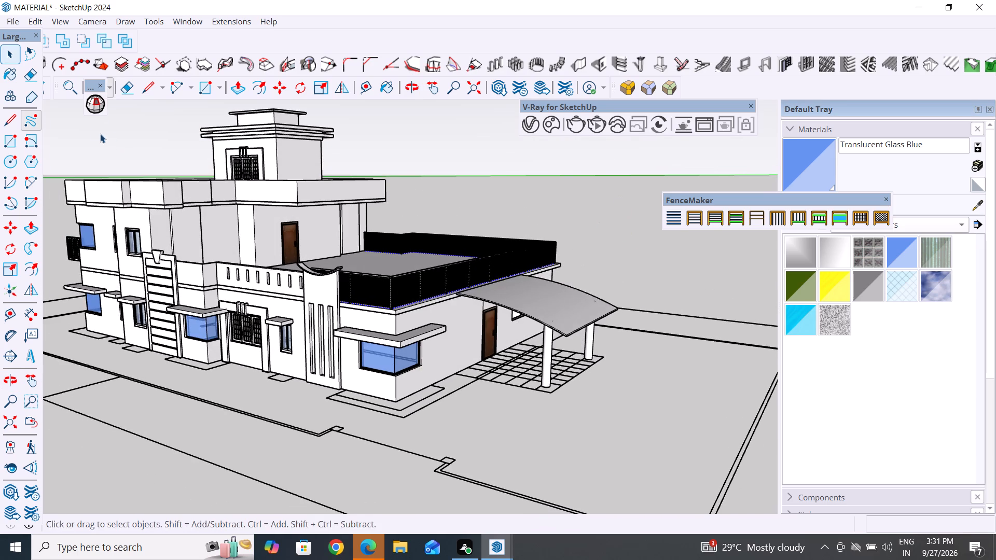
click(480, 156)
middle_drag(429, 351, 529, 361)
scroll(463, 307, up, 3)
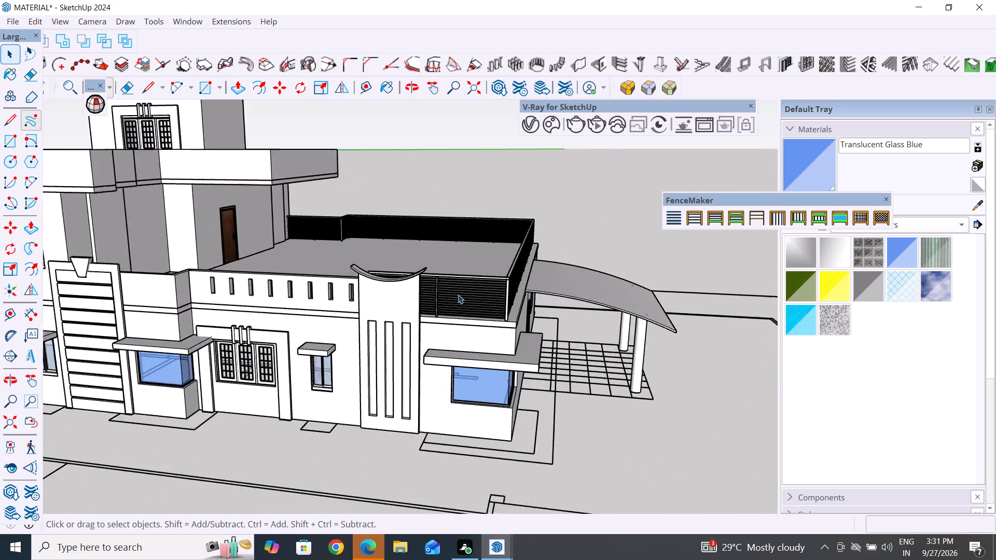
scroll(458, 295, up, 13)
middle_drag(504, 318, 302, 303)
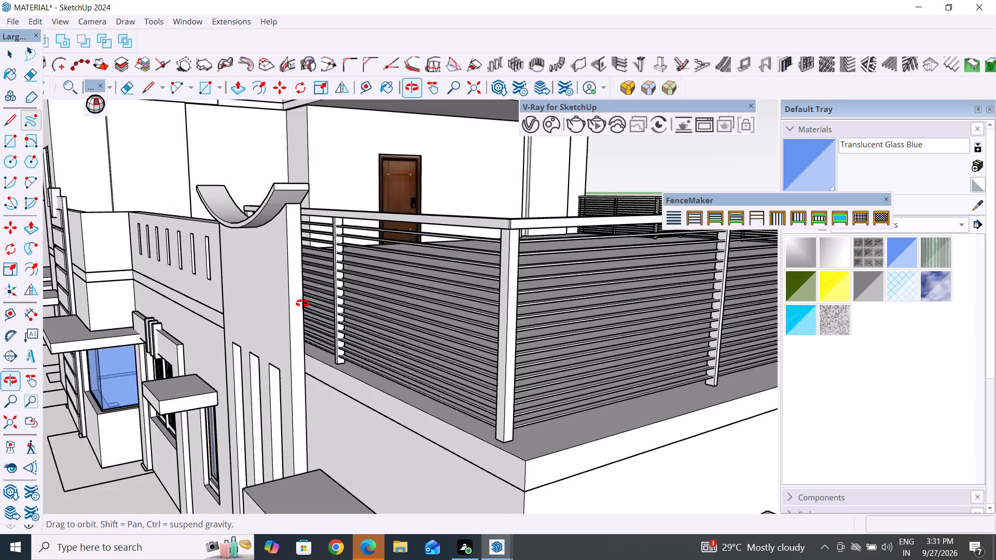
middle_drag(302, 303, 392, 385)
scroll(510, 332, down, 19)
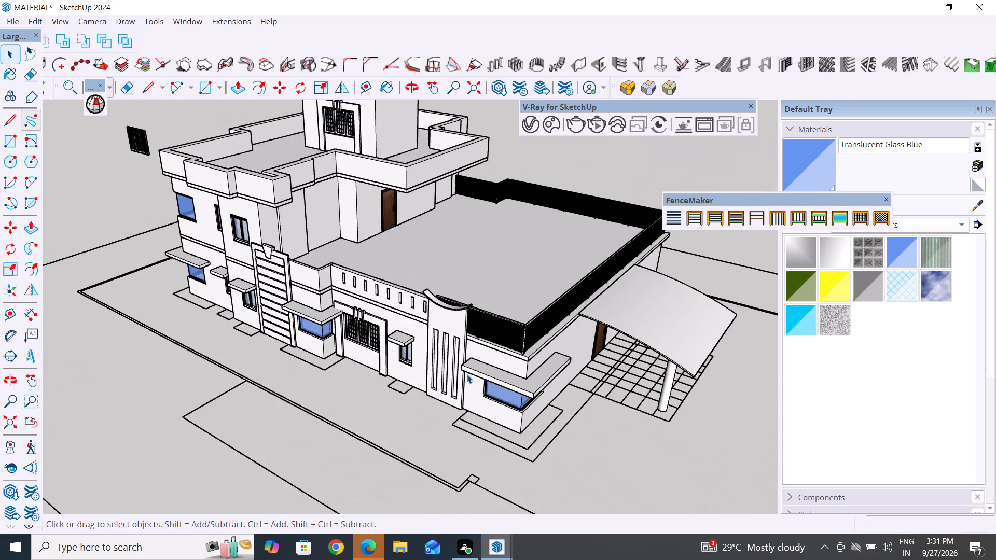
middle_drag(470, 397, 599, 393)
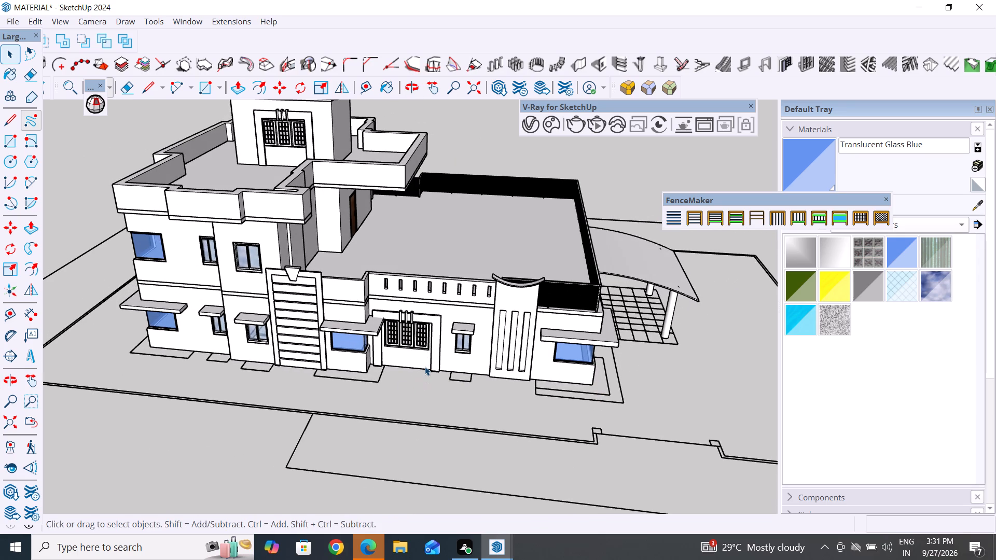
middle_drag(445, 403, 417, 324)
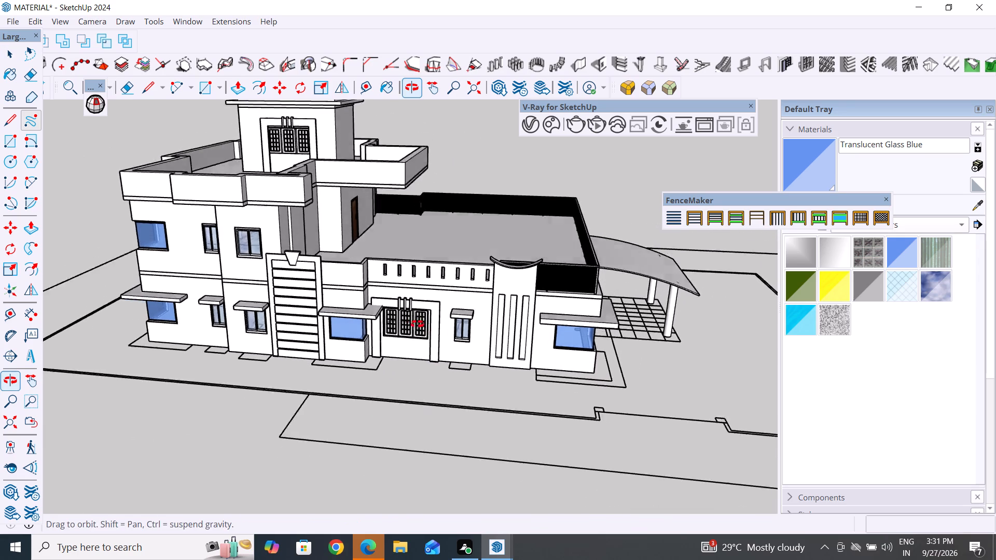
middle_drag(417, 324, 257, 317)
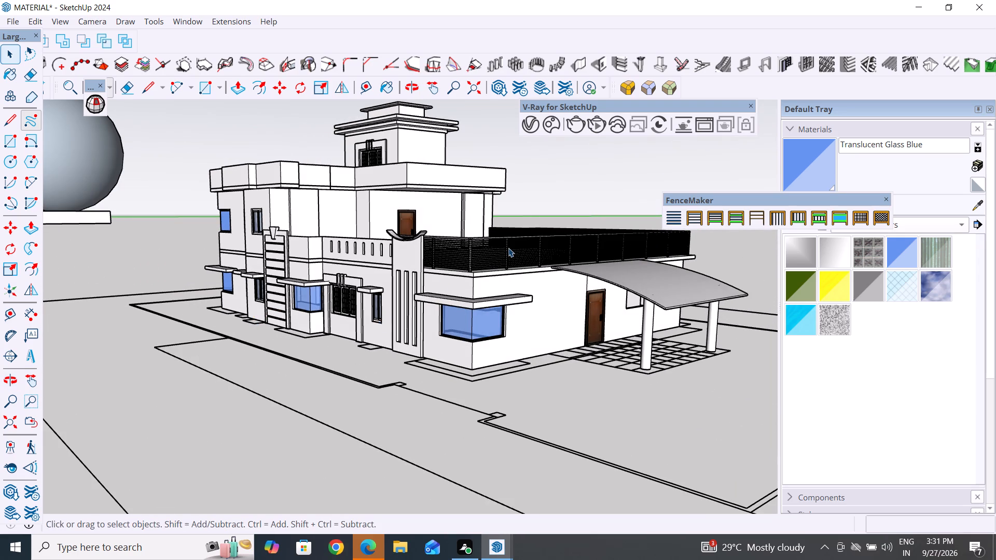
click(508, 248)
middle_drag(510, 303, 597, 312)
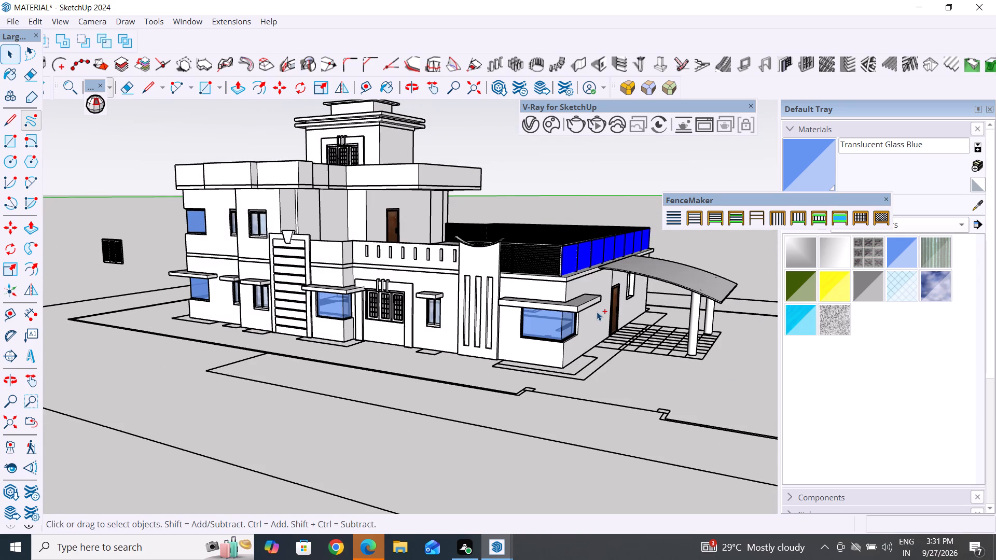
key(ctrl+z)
Select all the inset roof lines again and generate a FenceMaker side pier fence type 4 along them at the default height.
middle_drag(566, 333, 583, 455)
scroll(617, 341, up, 5)
scroll(578, 417, up, 4)
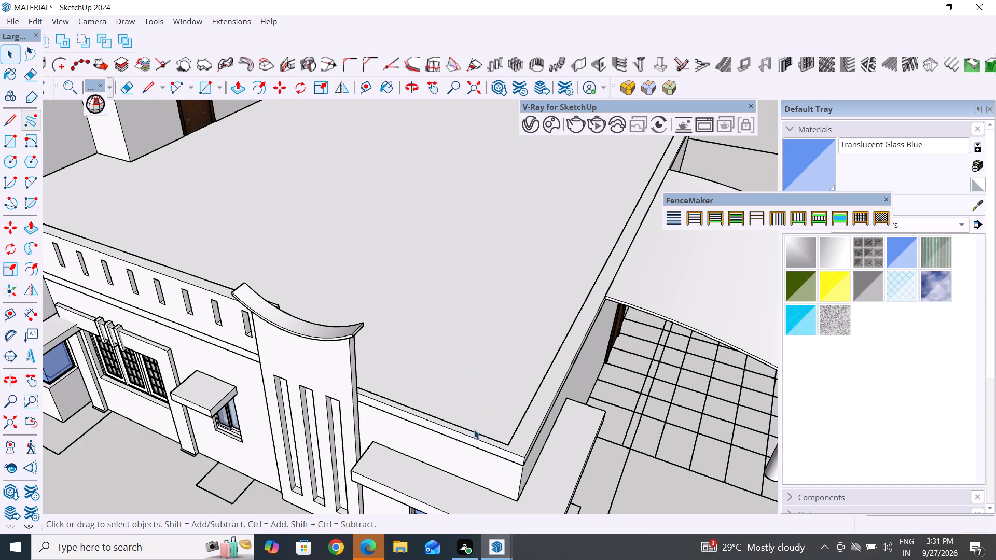
click(475, 432)
shift+click(522, 415)
scroll(378, 513, down, 13)
scroll(566, 304, down, 5)
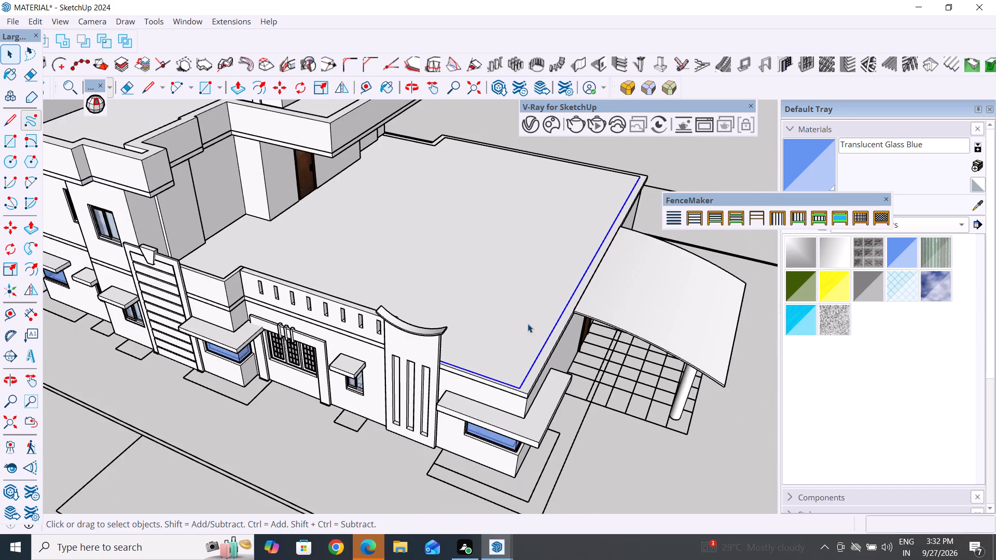
scroll(502, 342, down, 4)
scroll(599, 199, up, 9)
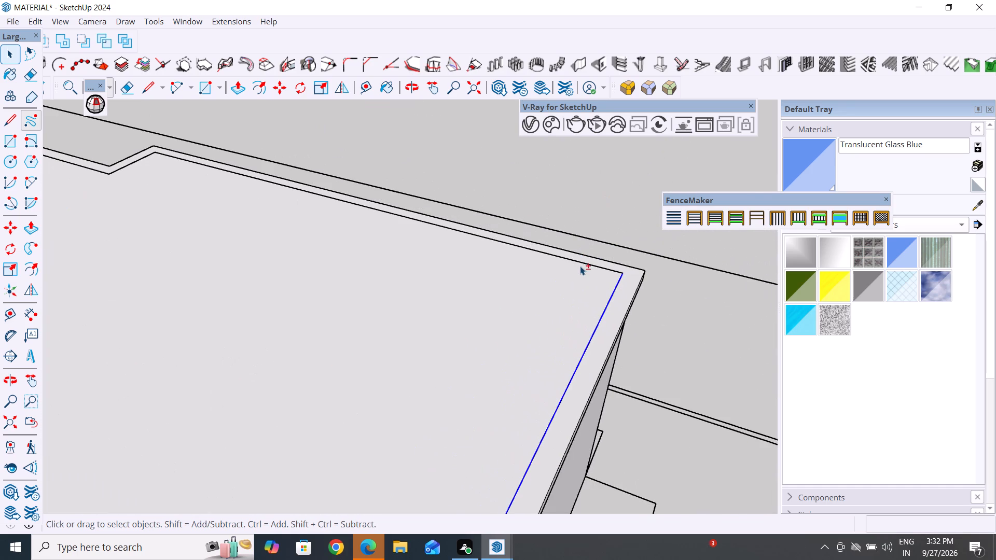
shift+click(586, 264)
shift+click(133, 164)
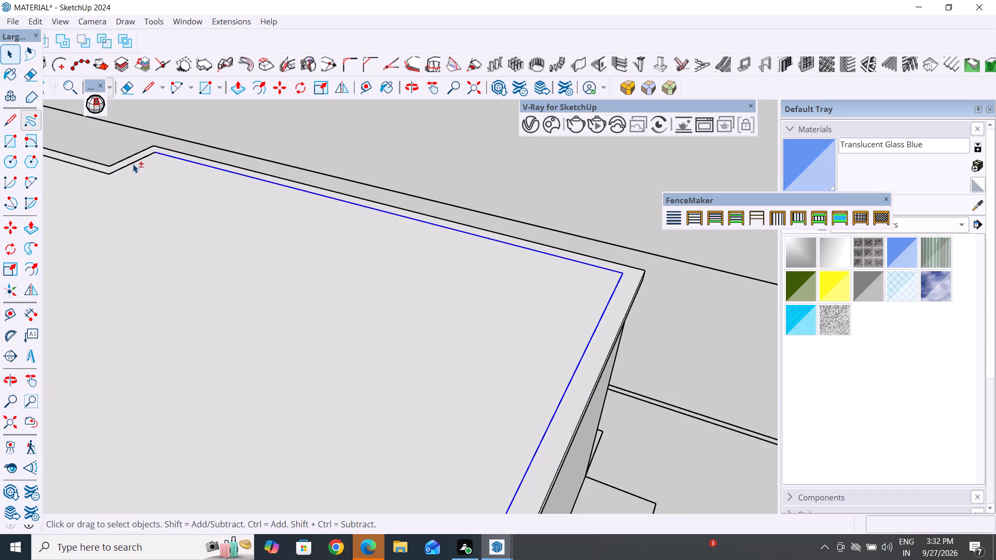
shift+click(87, 169)
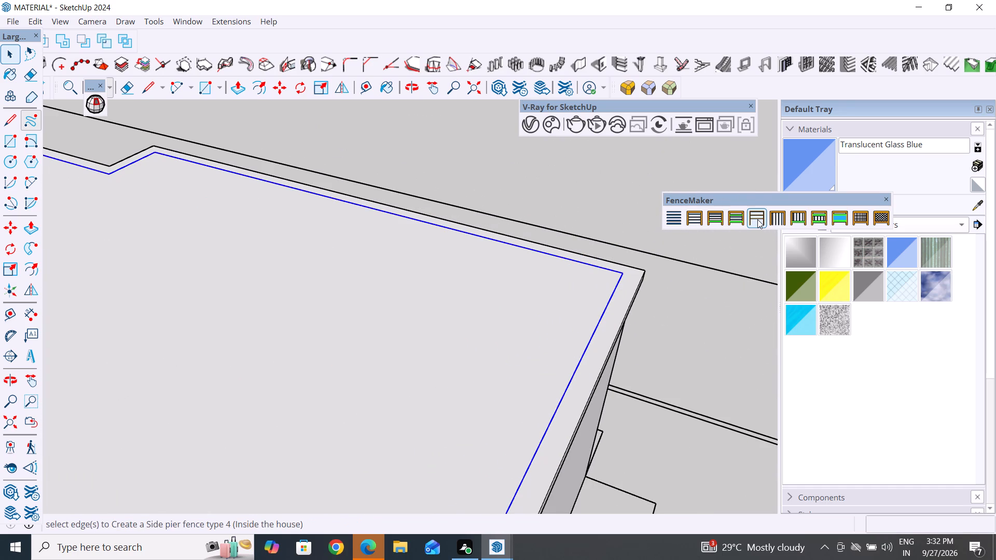
click(757, 219)
click(485, 277)
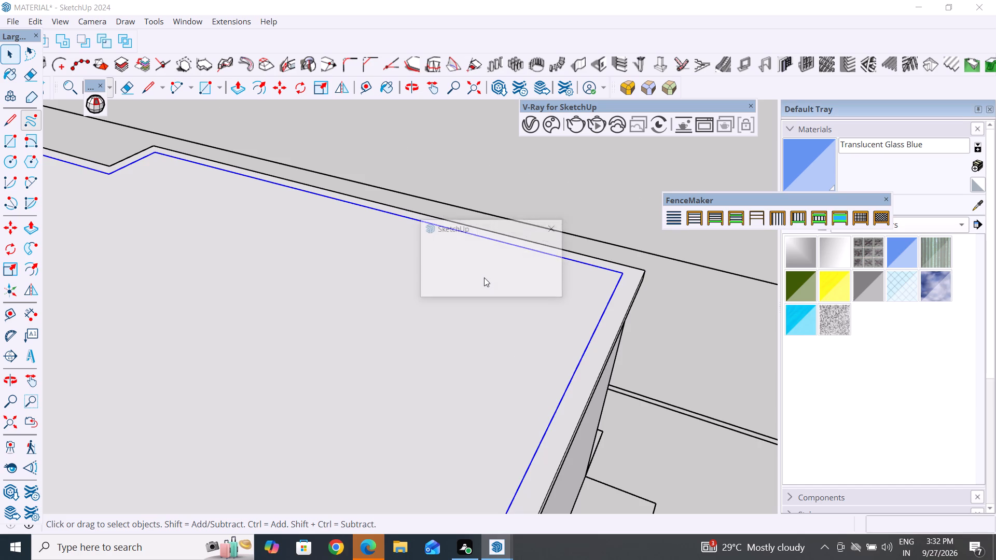
scroll(441, 361, down, 5)
click(555, 234)
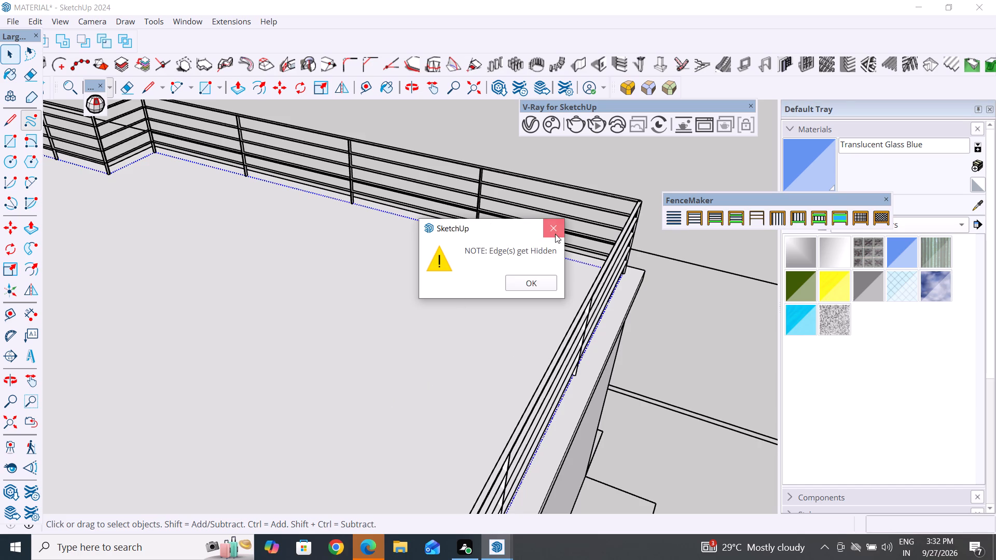
Examine the side pier fence type 4 around the roof against the slotted parapet, the canopy and the whole front elevation.
scroll(428, 339, down, 17)
middle_drag(410, 400, 451, 275)
scroll(419, 398, up, 4)
middle_drag(499, 398, 544, 344)
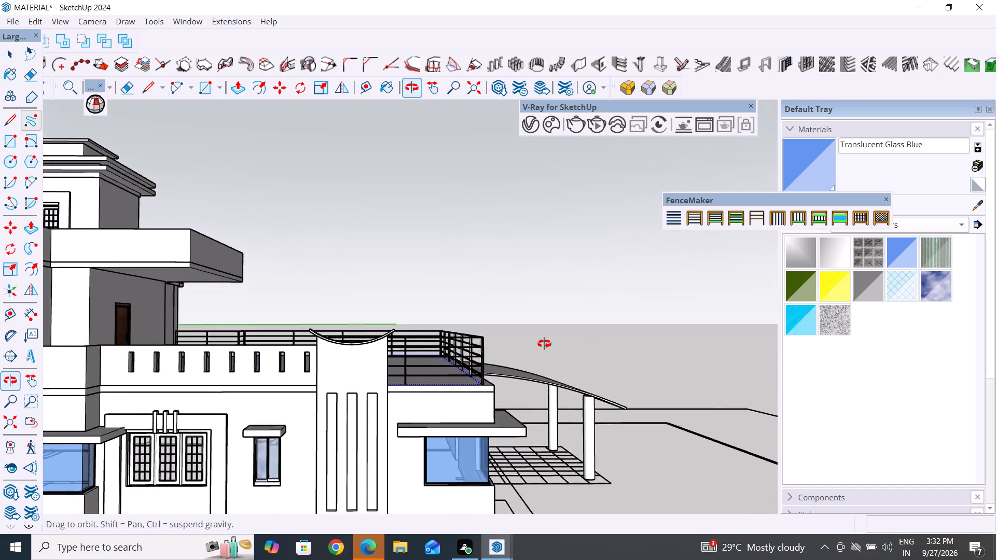
middle_drag(544, 344, 489, 346)
scroll(489, 346, up, 1)
scroll(605, 329, down, 5)
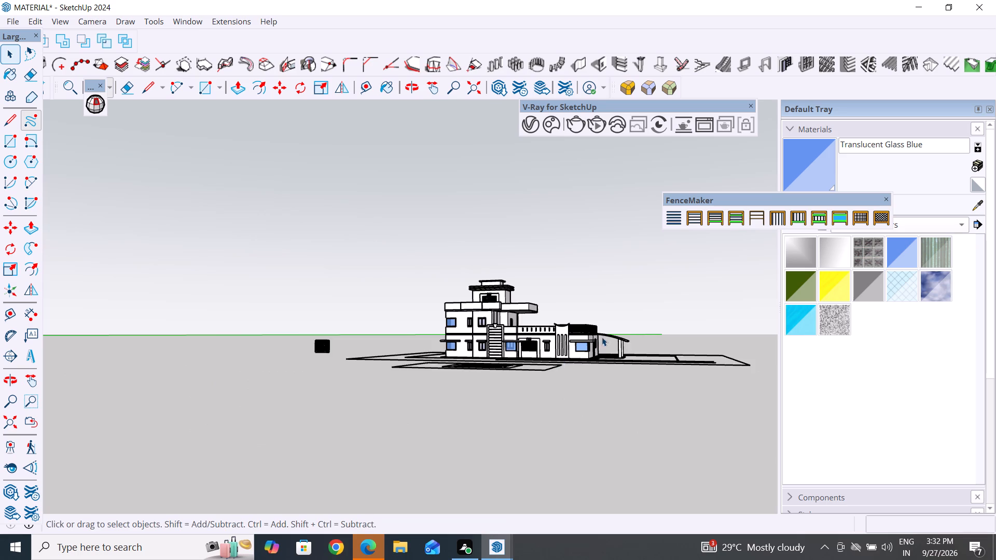
scroll(602, 337, up, 4)
middle_drag(488, 421, 521, 457)
scroll(620, 383, up, 4)
middle_drag(385, 458, 419, 467)
scroll(413, 465, up, 1)
click(10, 52)
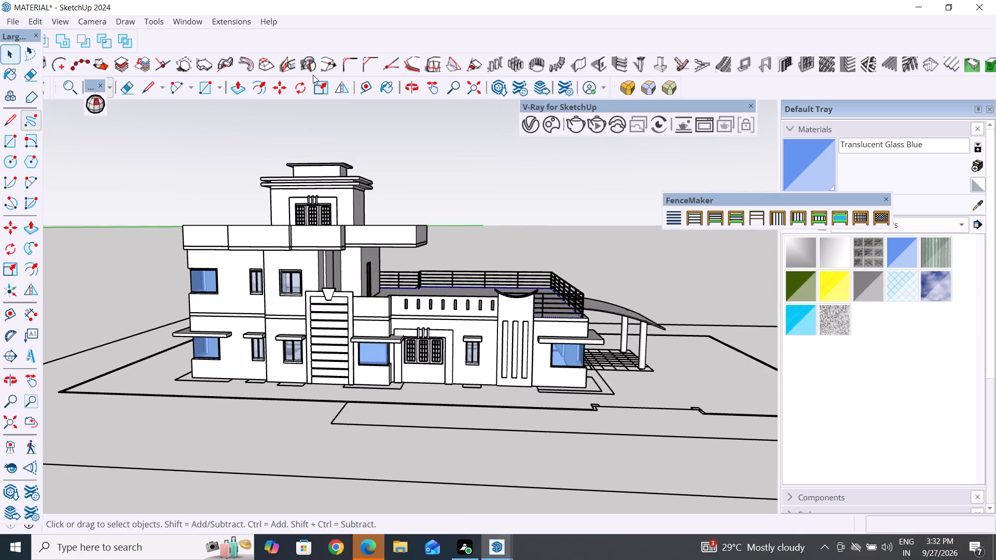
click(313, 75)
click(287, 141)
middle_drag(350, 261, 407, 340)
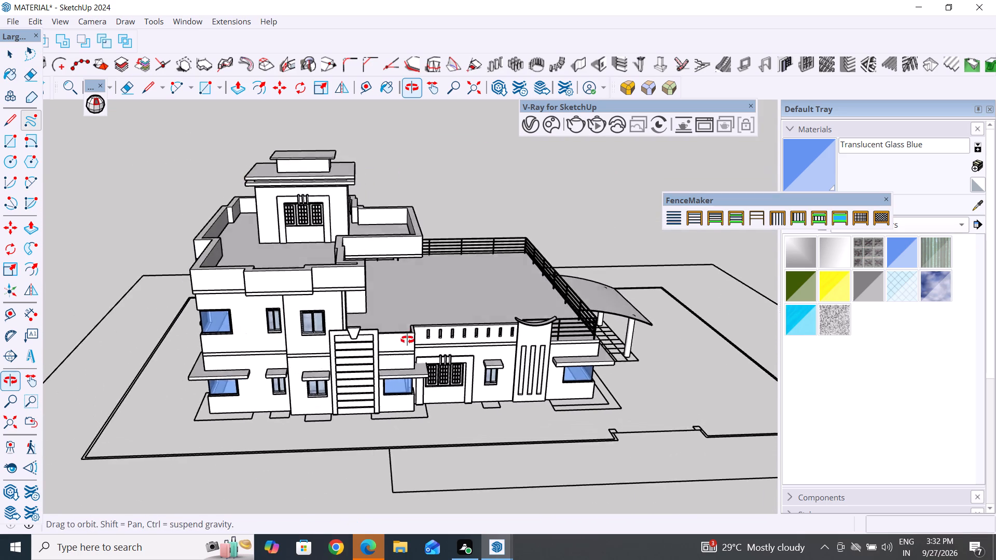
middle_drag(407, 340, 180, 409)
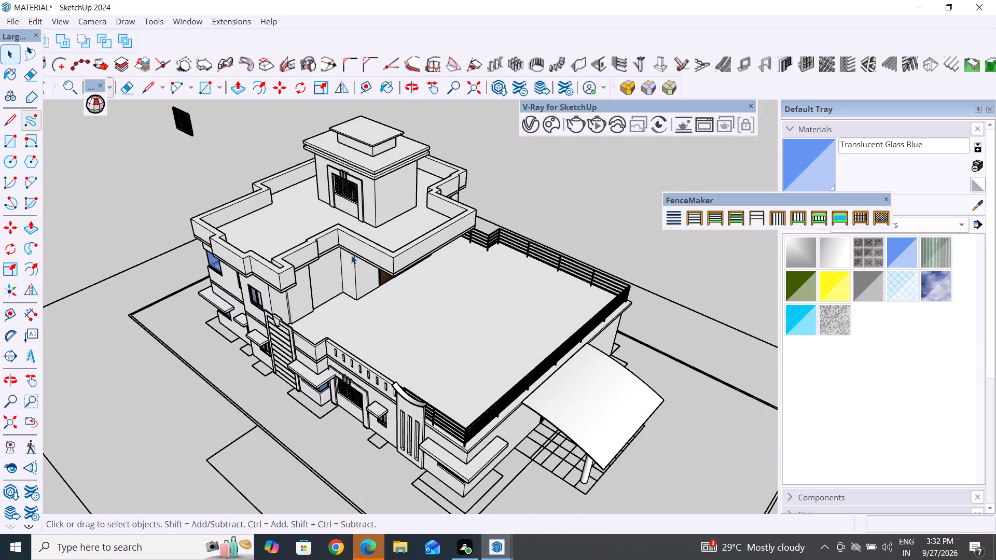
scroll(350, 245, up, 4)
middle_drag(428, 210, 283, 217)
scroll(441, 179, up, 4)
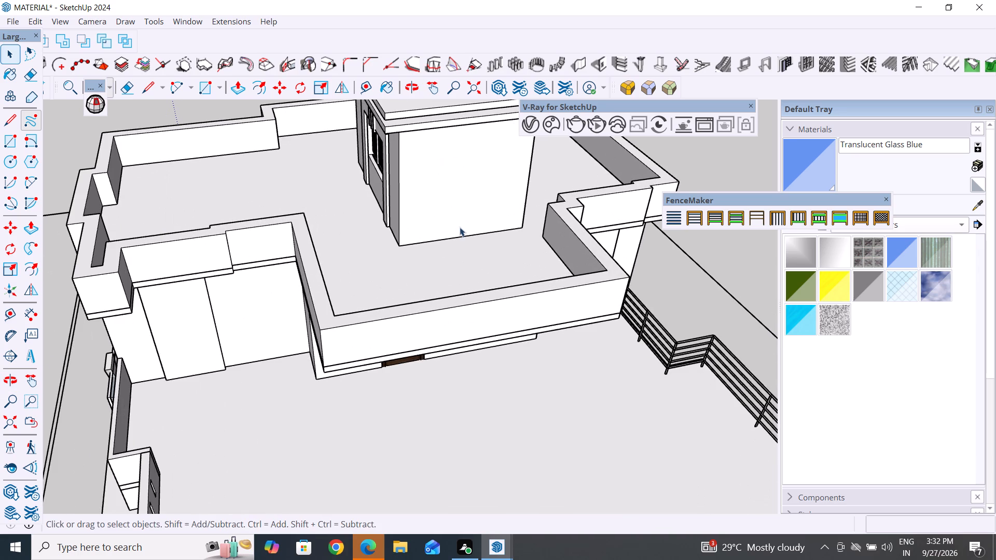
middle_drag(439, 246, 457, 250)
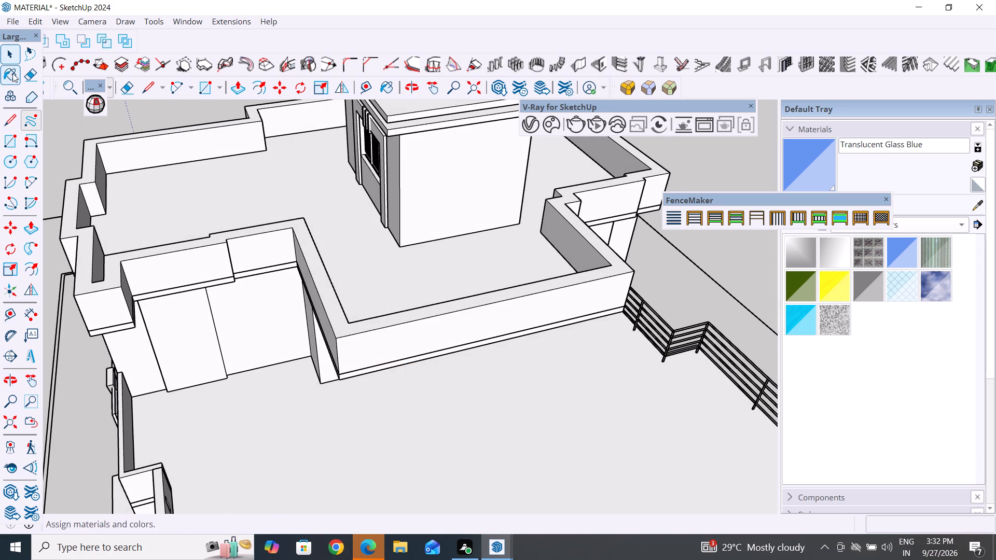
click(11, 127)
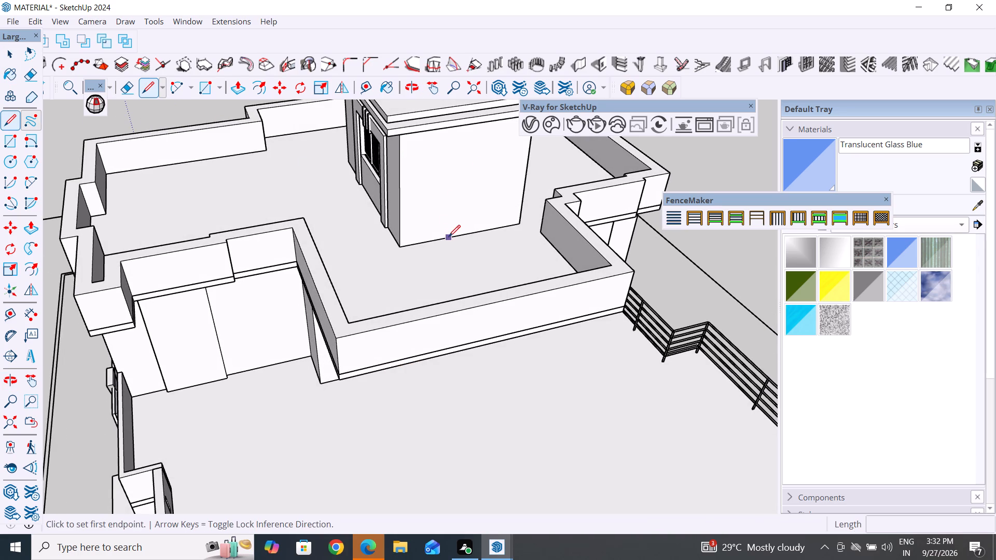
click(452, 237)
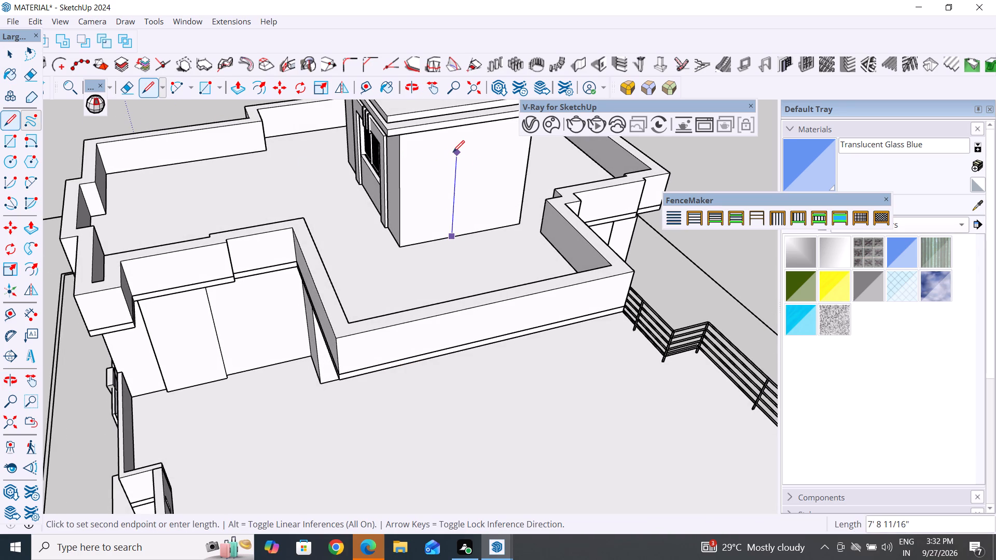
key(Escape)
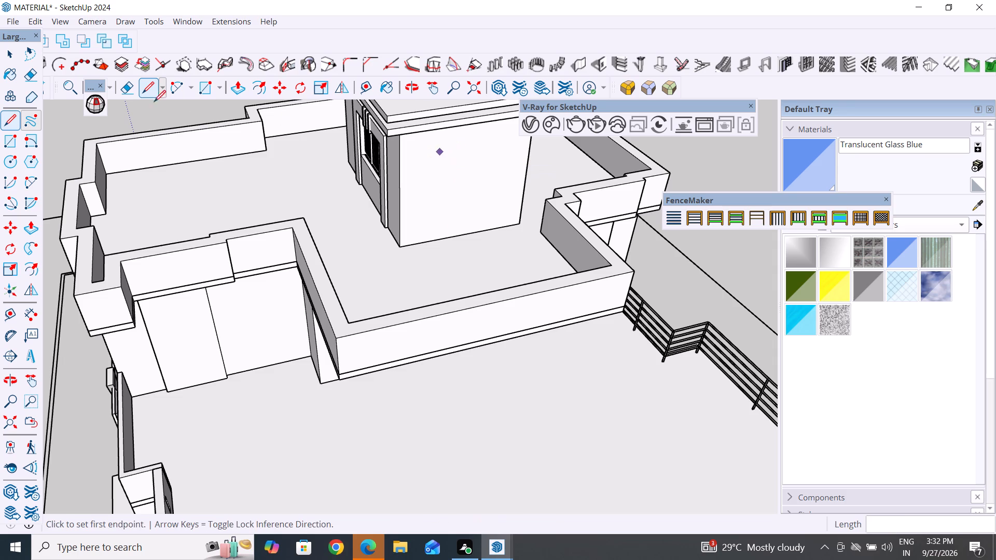
Draw a door outline 7' high and 4' wide with lines on the rooftop tower's plain wall, rising from the wall's base.
click(6, 121)
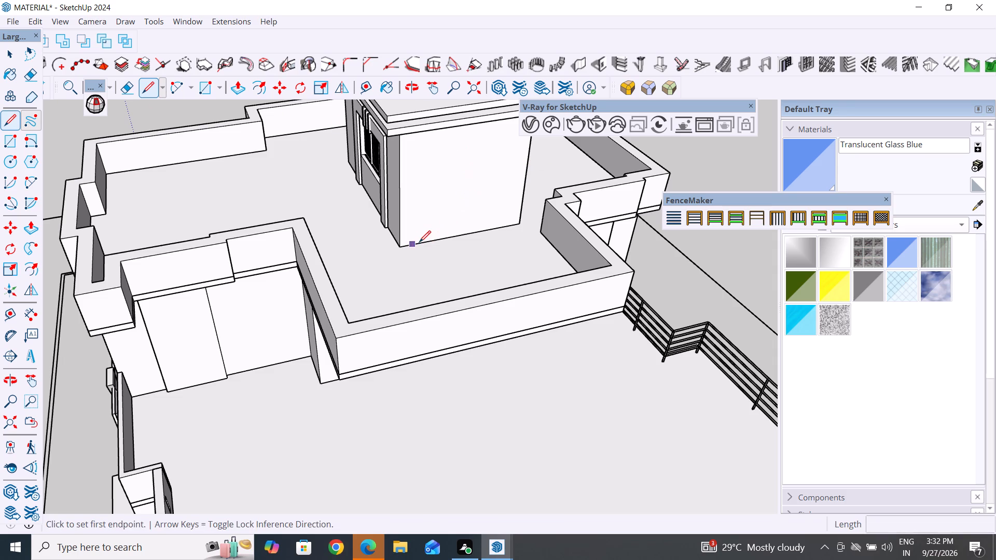
click(421, 241)
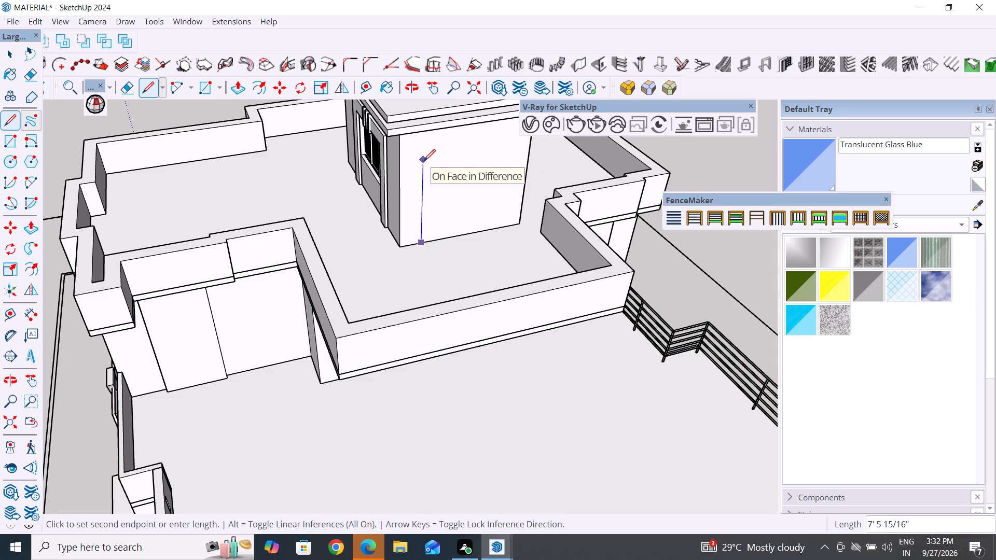
text(7')
key(Return)
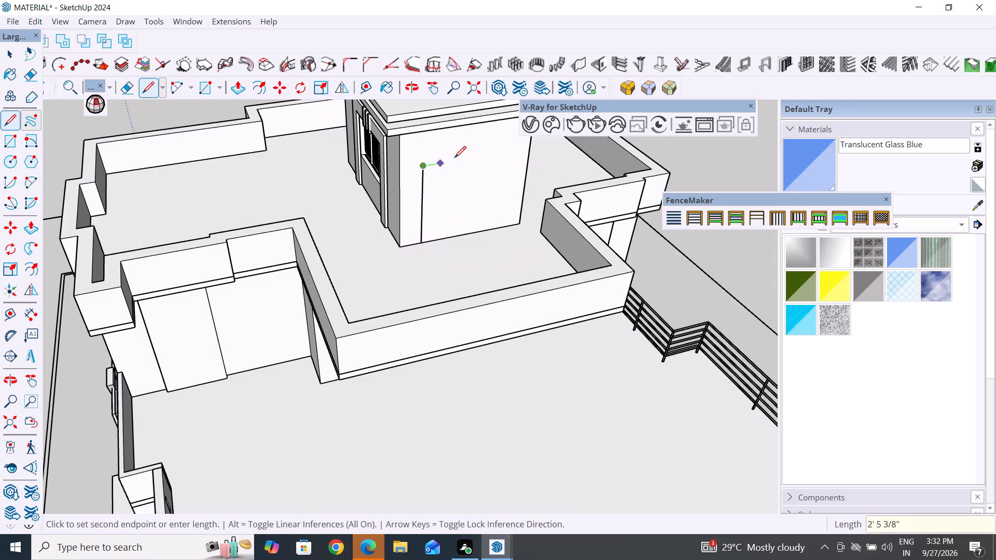
key(6)
key(BackSpace)
text(4')
key(Return)
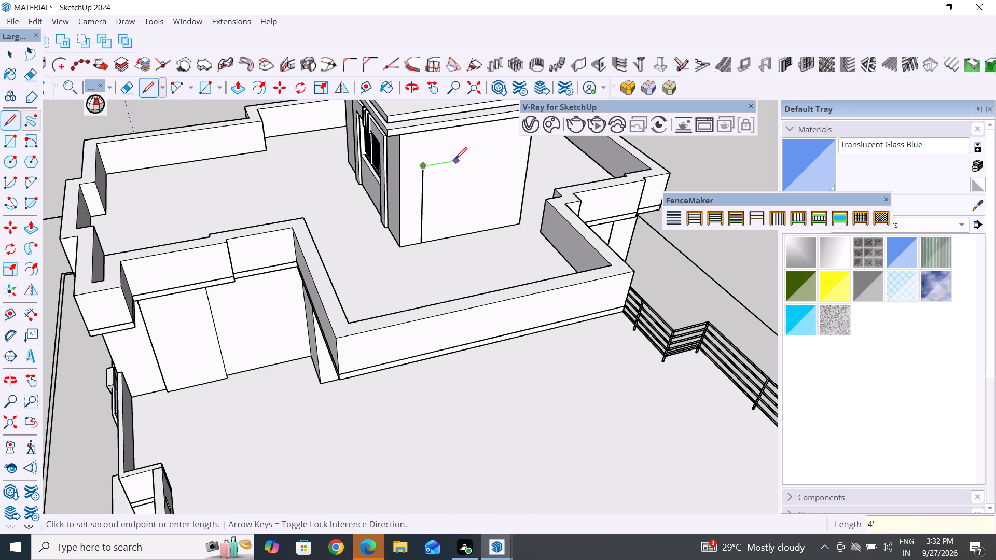
click(469, 235)
click(15, 60)
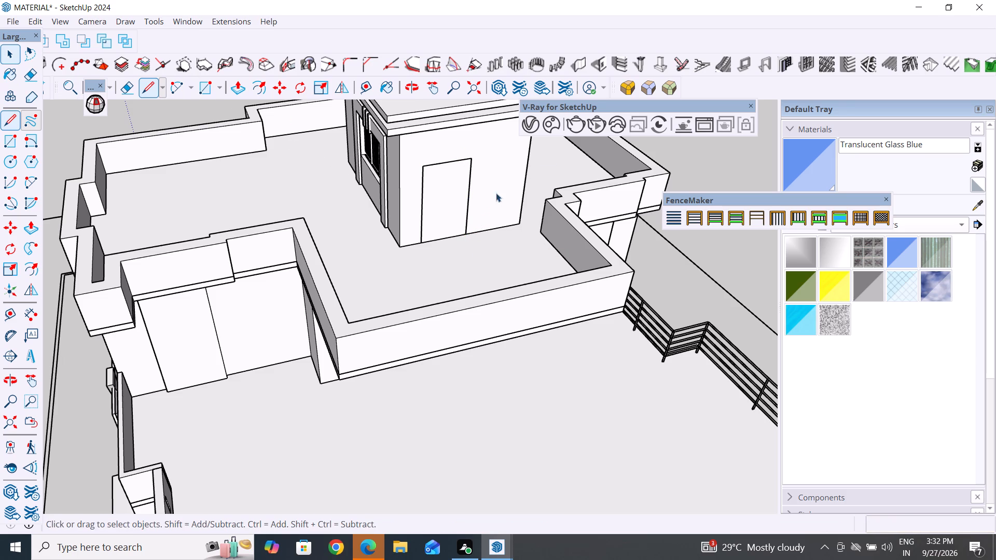
Examine the door outline on the tower wall and check whether it can be selected separately from the tower.
click(450, 204)
middle_drag(487, 249, 463, 143)
scroll(487, 249, up, 1)
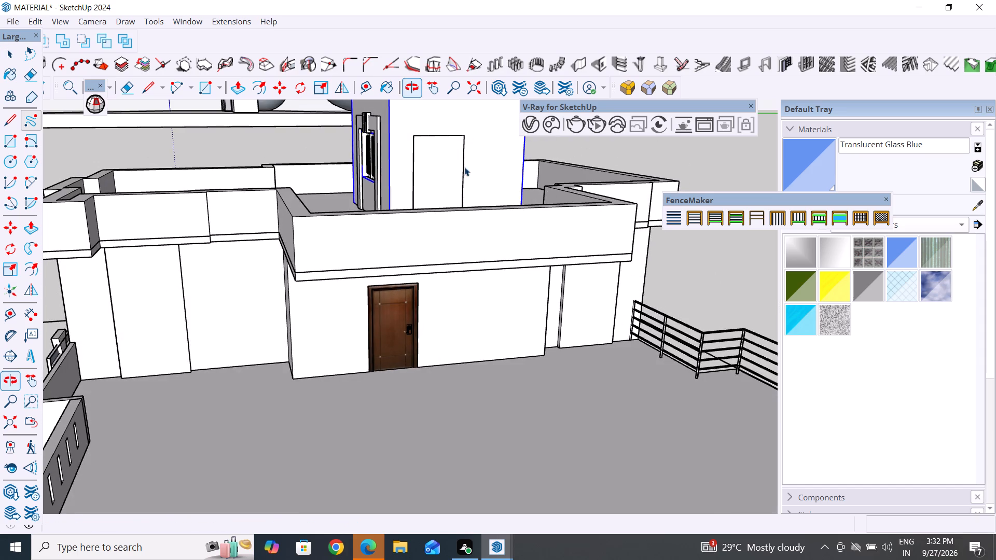
scroll(467, 199, down, 5)
middle_drag(468, 207, 520, 223)
scroll(442, 136, up, 8)
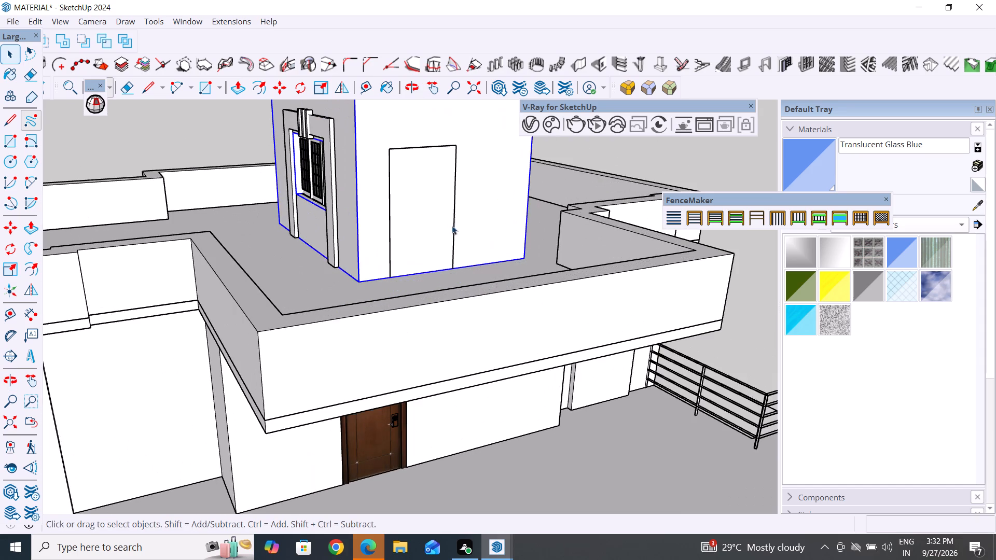
middle_drag(448, 246, 452, 262)
click(663, 155)
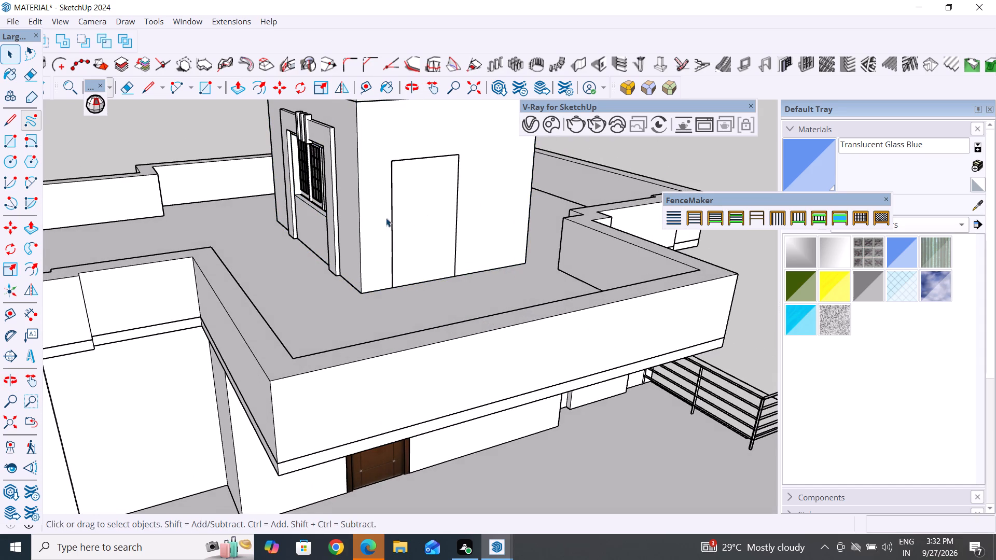
click(386, 218)
double_click(411, 215)
click(638, 151)
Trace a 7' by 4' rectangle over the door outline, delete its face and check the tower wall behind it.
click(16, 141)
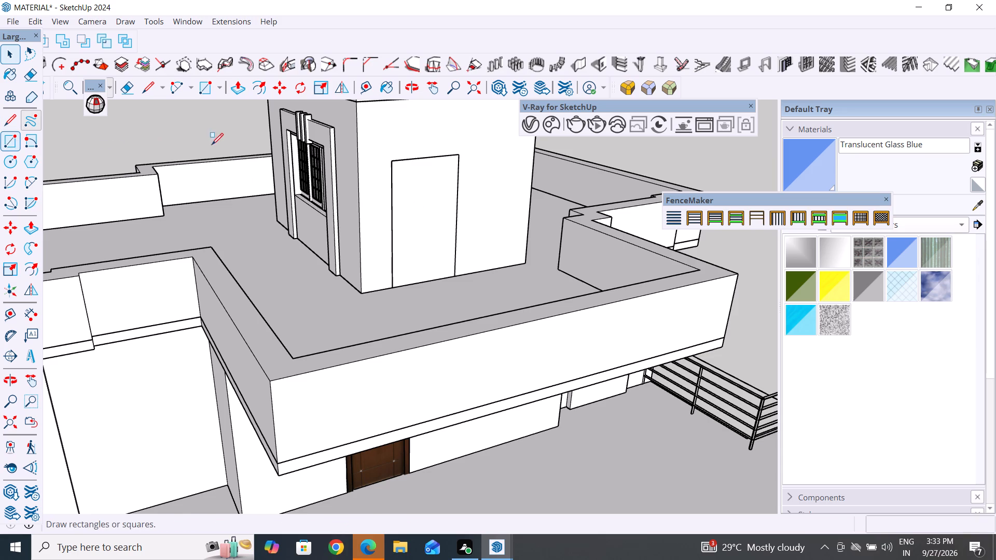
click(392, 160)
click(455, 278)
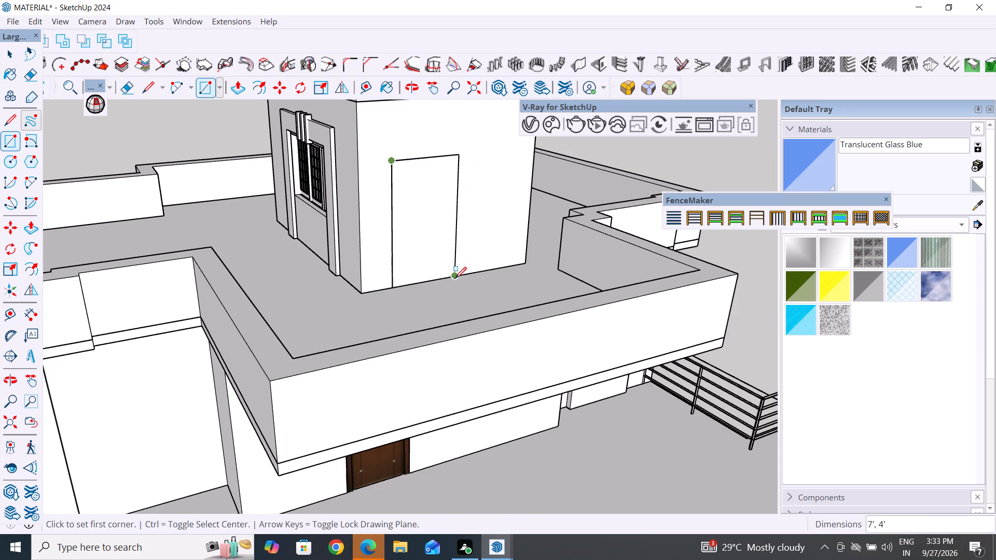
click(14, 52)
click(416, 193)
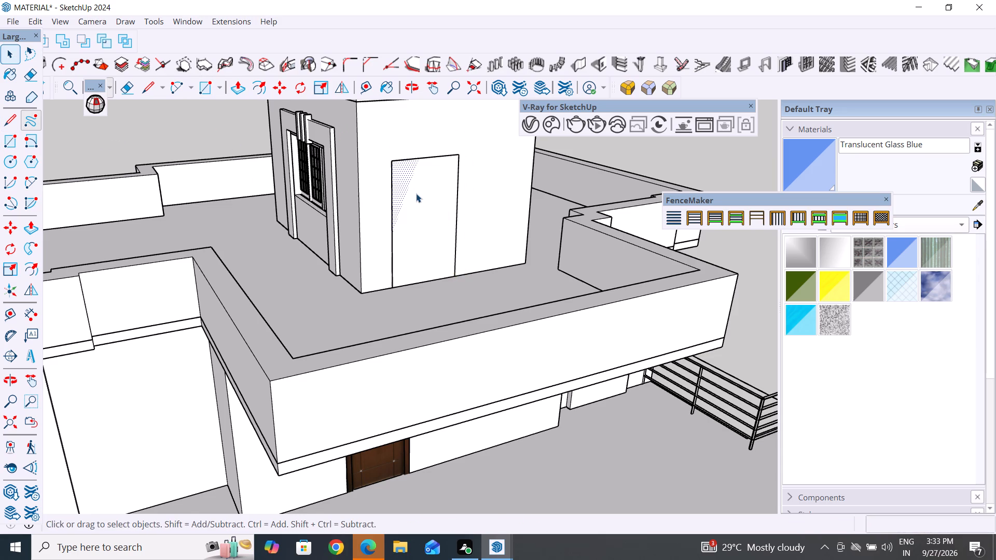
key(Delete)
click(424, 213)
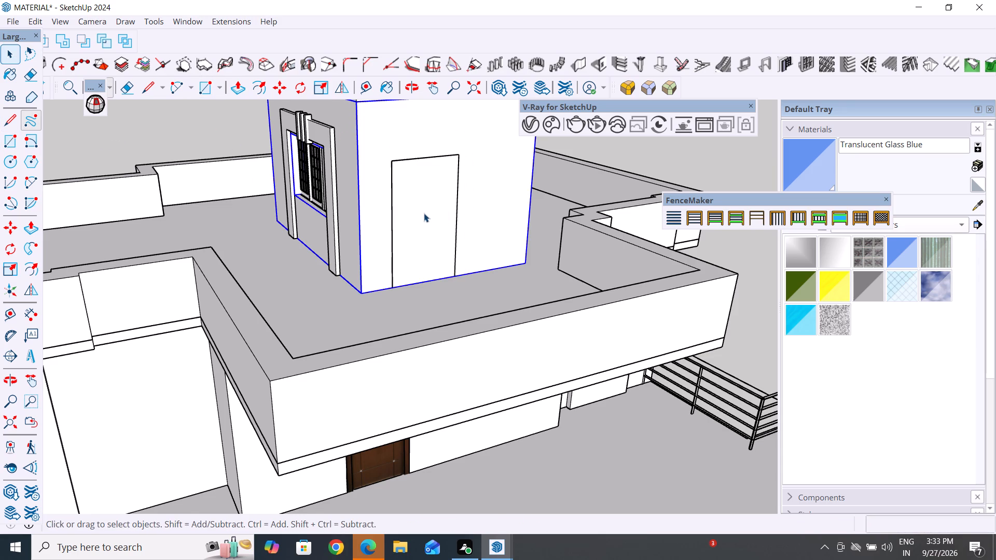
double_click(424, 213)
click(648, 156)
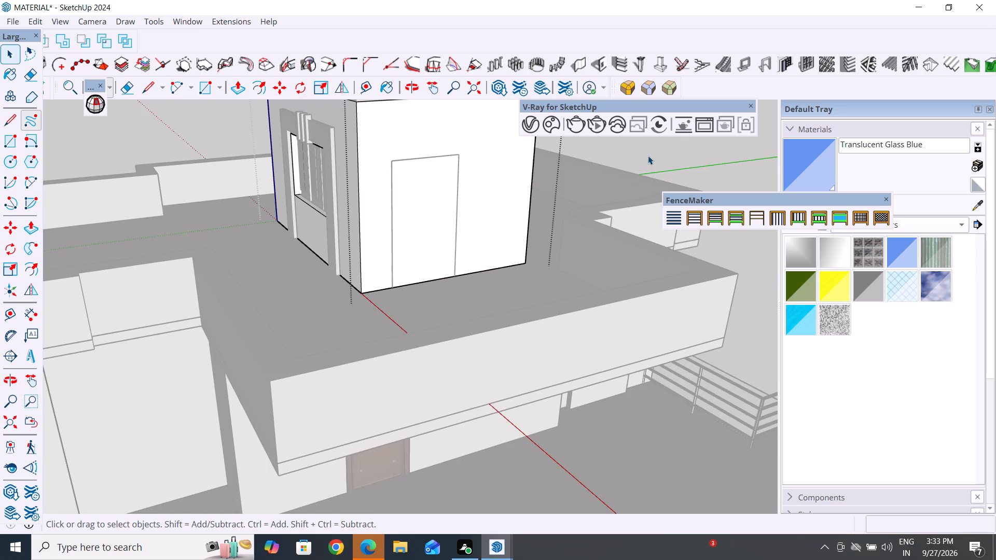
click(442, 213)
Draw a 7' by 4' rectangle over the door outline on the tower wall, corner to opposite corner.
middle_drag(446, 231, 459, 293)
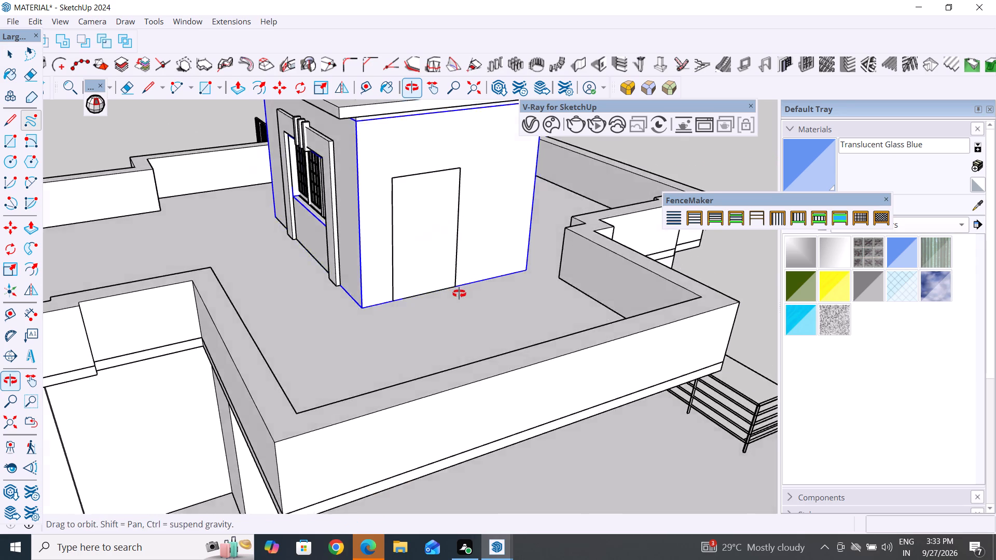
middle_drag(459, 293, 500, 314)
scroll(463, 268, up, 3)
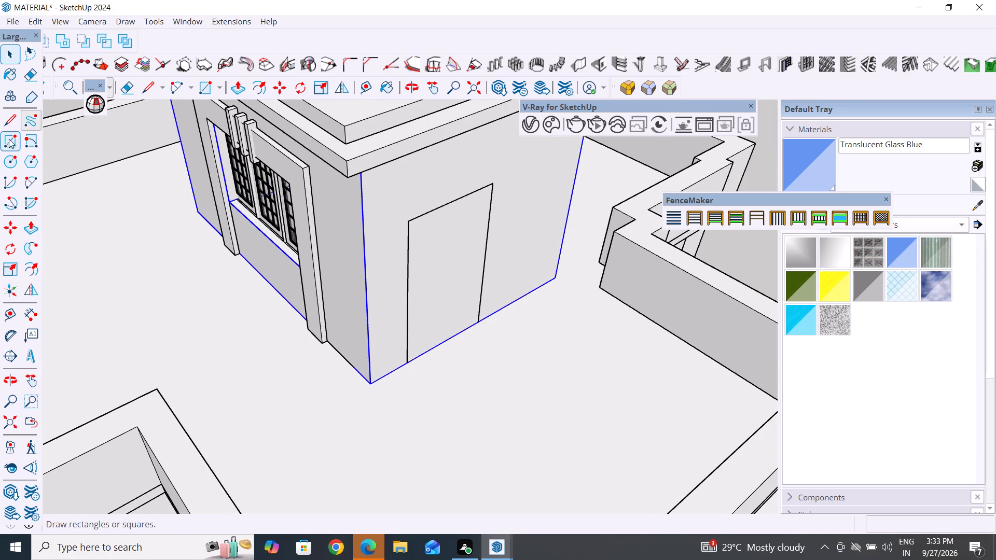
click(9, 142)
click(411, 219)
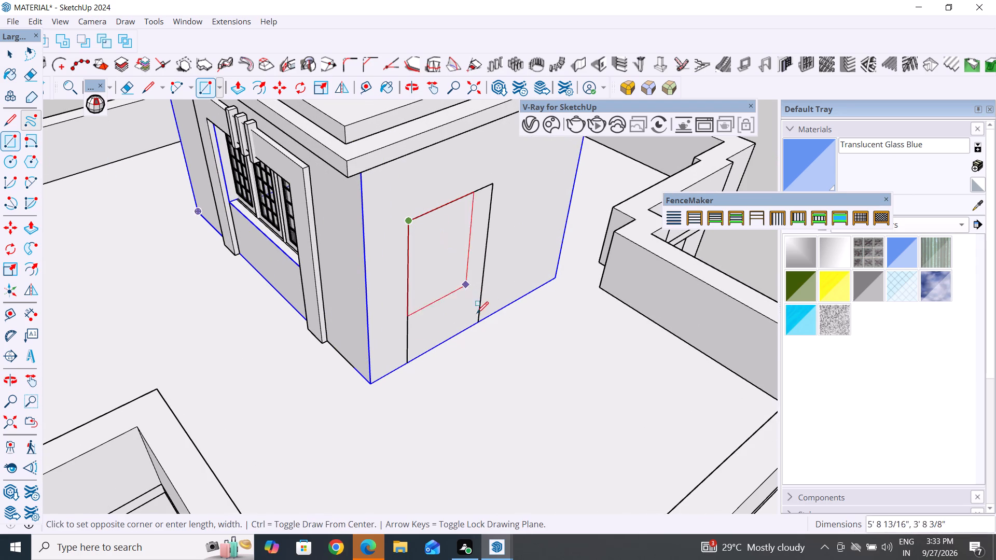
click(480, 321)
click(8, 49)
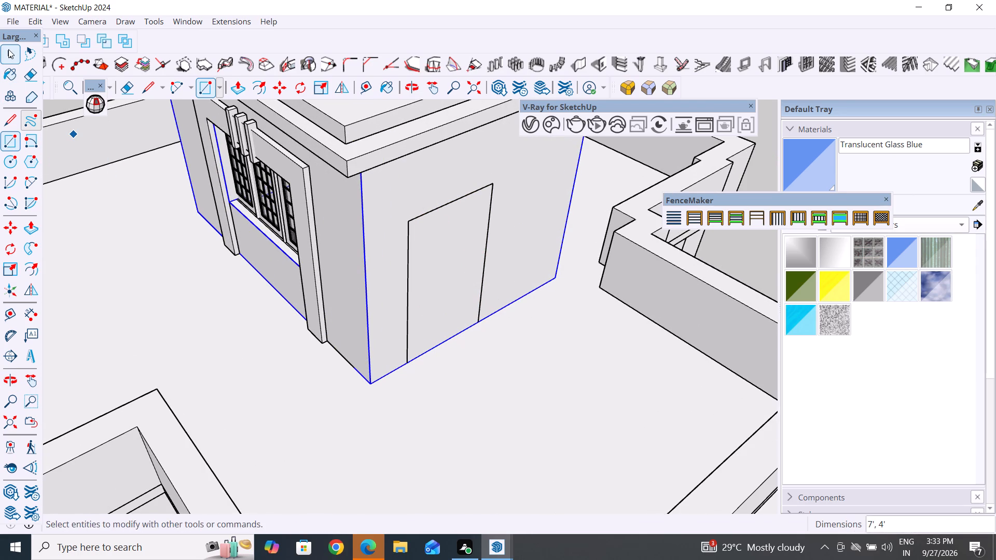
Extrude the door rectangle about 3' out from the tower wall and make the resulting box a group.
click(245, 86)
click(440, 278)
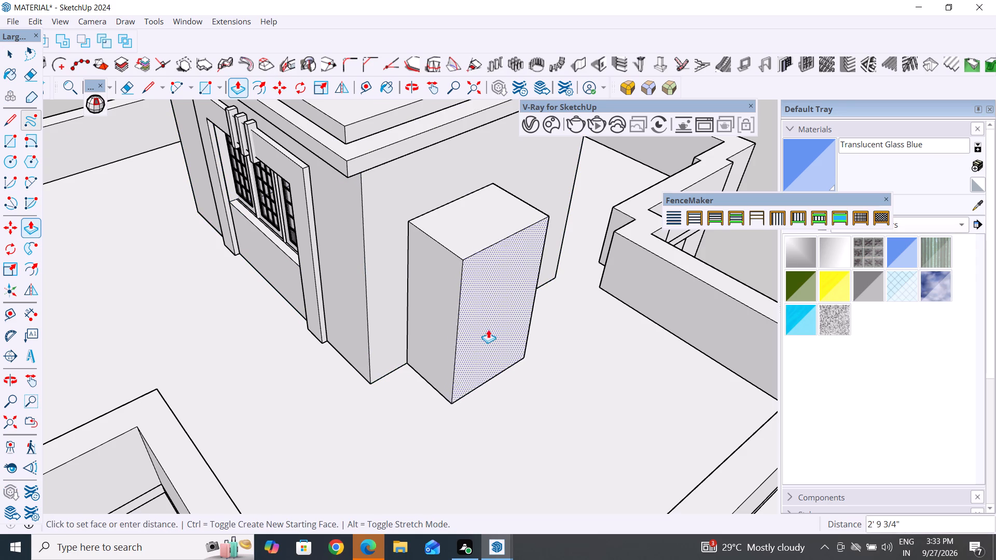
click(490, 331)
click(7, 55)
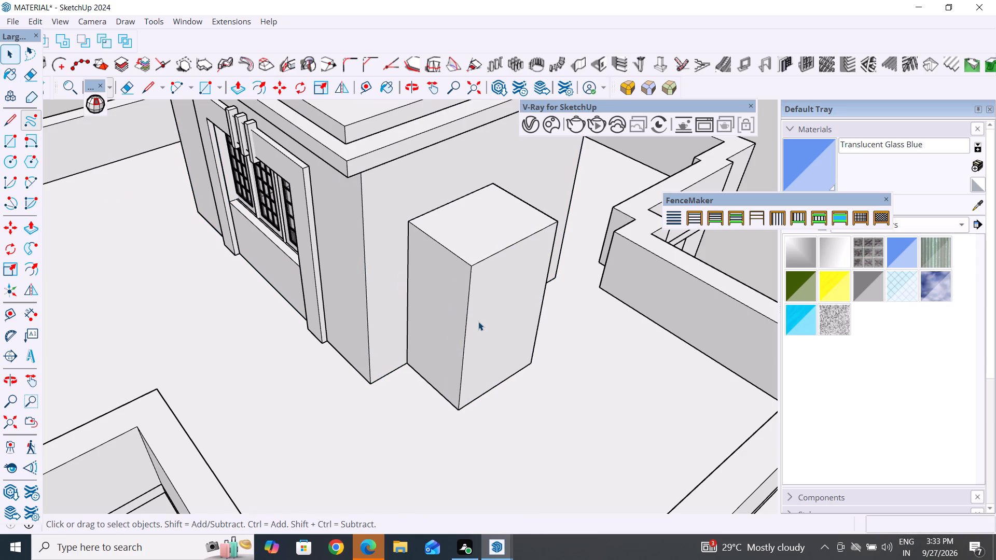
triple_click(478, 321)
click(478, 321)
right_click(478, 321)
click(522, 126)
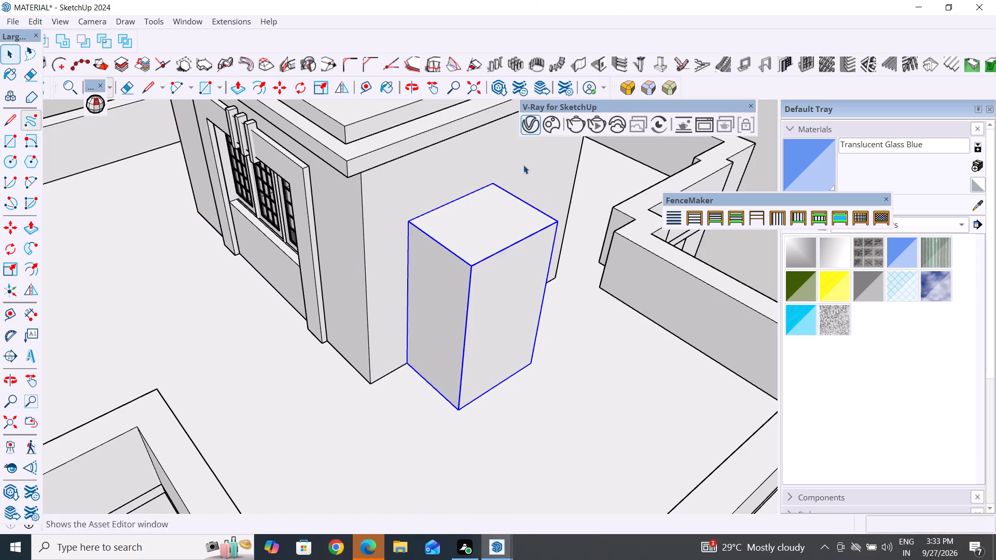
Move the door box about 2' 2" into the tower so that it passes through the wall.
middle_drag(515, 346, 605, 254)
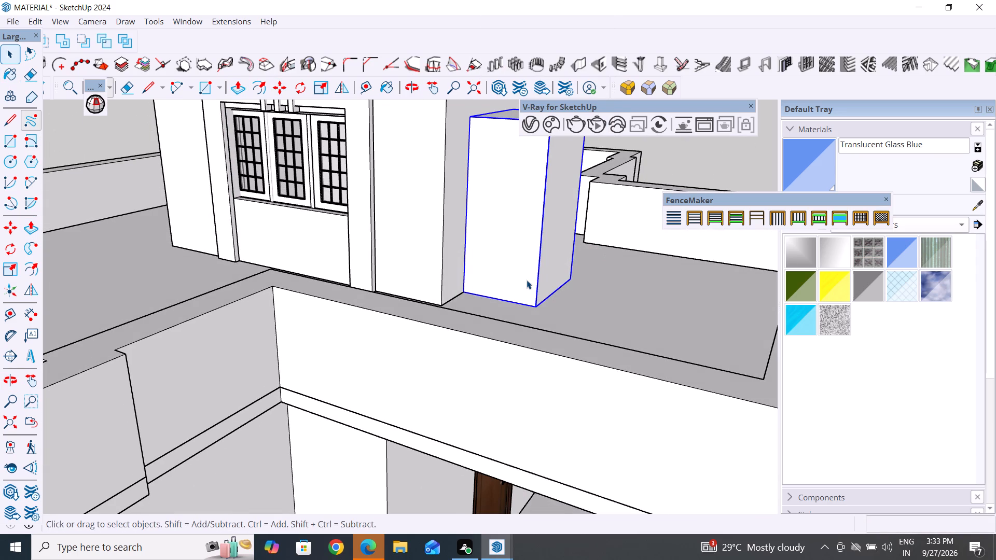
key(m)
click(537, 310)
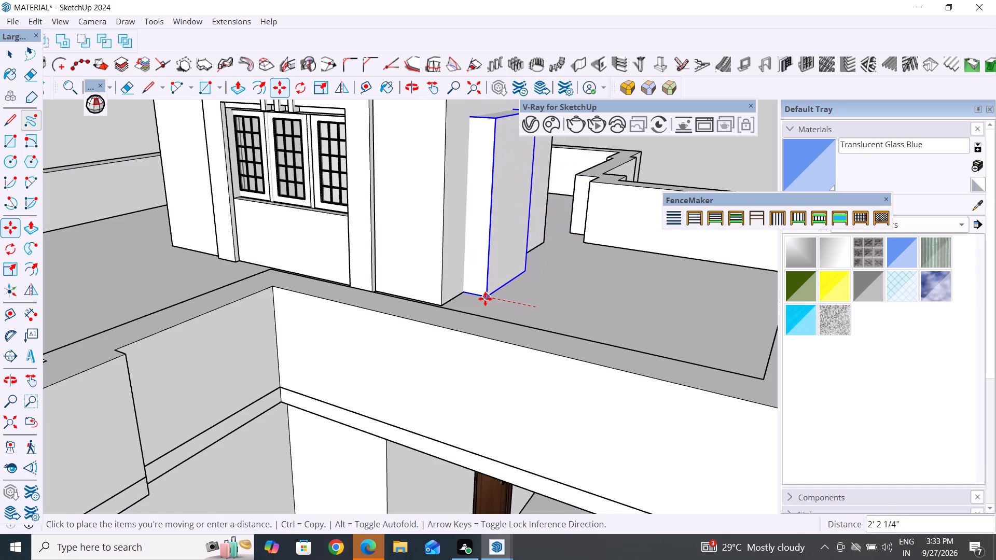
click(485, 299)
click(8, 49)
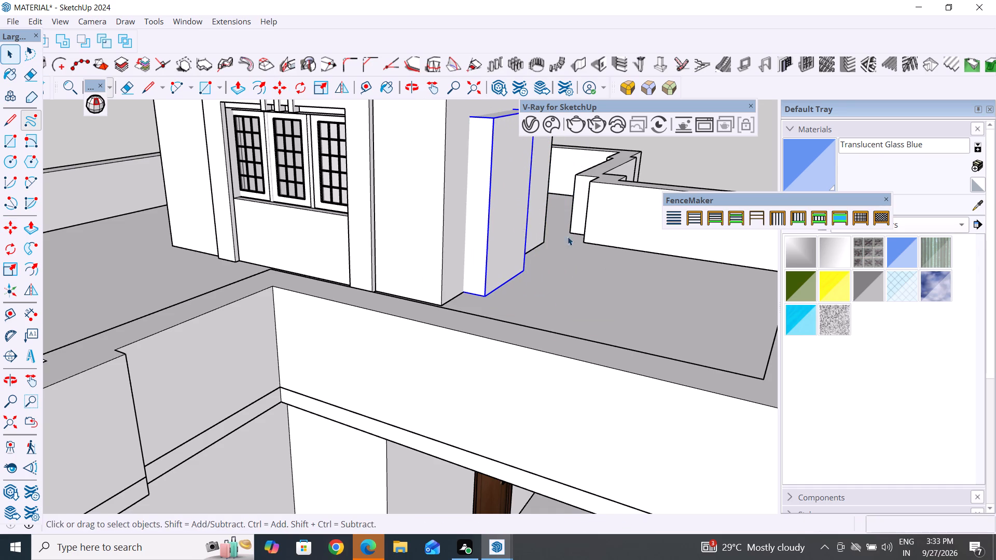
Subtract the door box from the rooftop tower to cut the doorway through its wall, and inspect the opening.
middle_drag(553, 312, 523, 348)
click(722, 151)
click(454, 234)
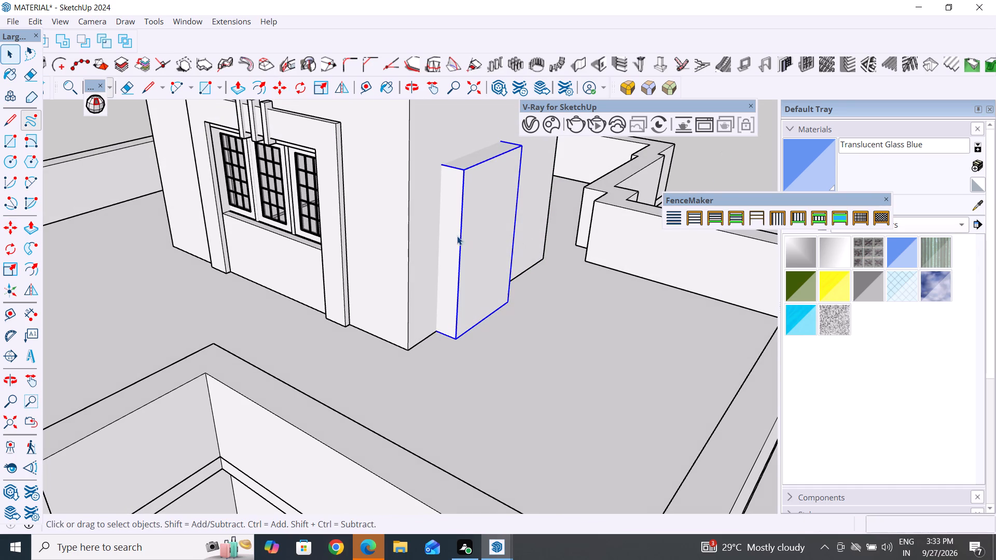
click(87, 39)
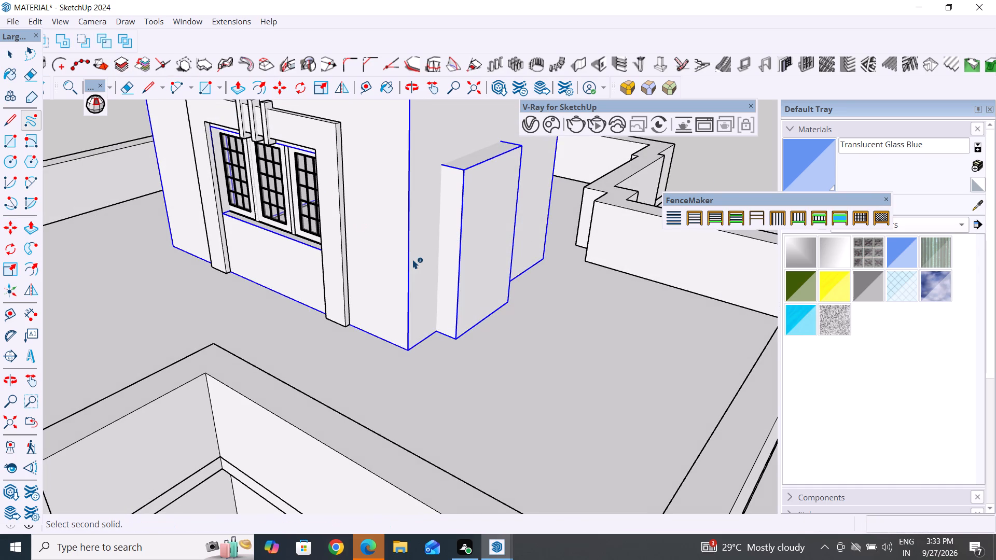
click(412, 260)
scroll(533, 305, down, 5)
middle_drag(555, 333, 452, 308)
scroll(465, 304, down, 5)
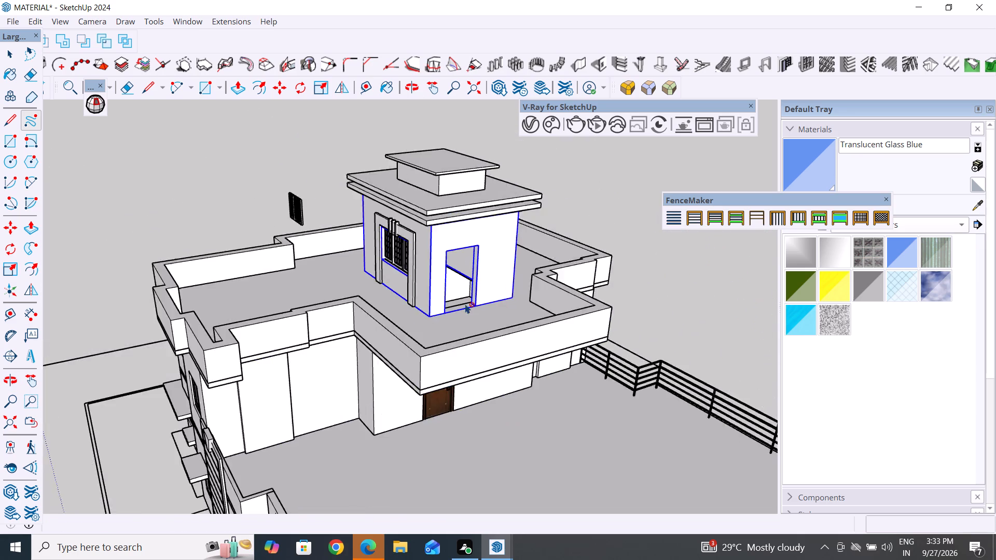
Copy the brown wooden door from the floor below into the rooftop tower's doorway, placing its bottom corner at the opening's bottom corner.
scroll(465, 304, down, 5)
key(Escape)
key(Escape)
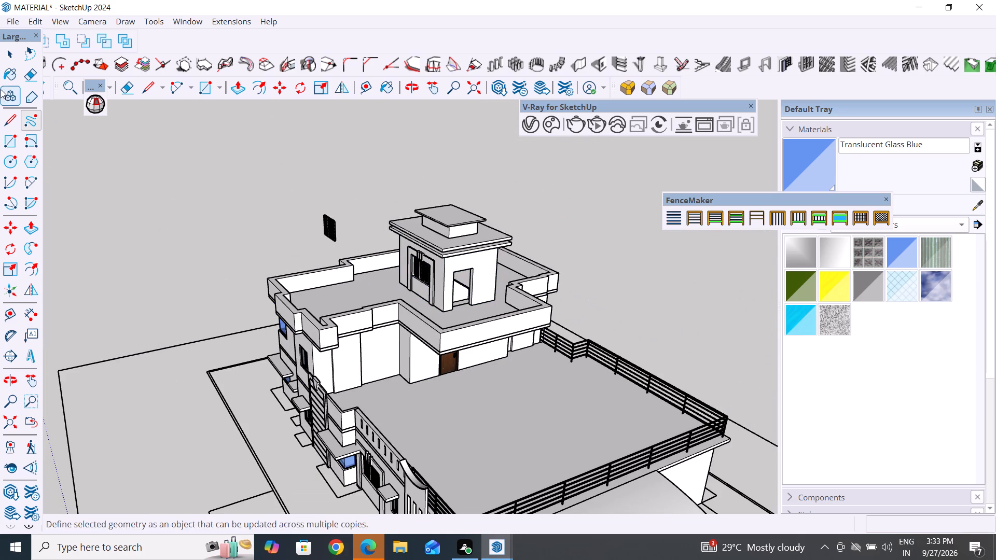
click(9, 51)
click(216, 197)
click(451, 368)
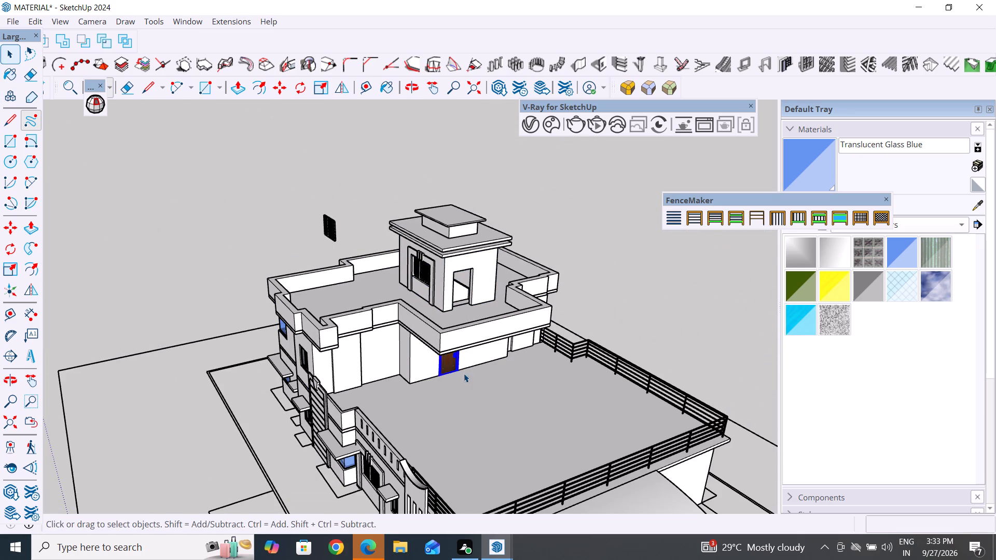
key(m)
scroll(451, 383, up, 4)
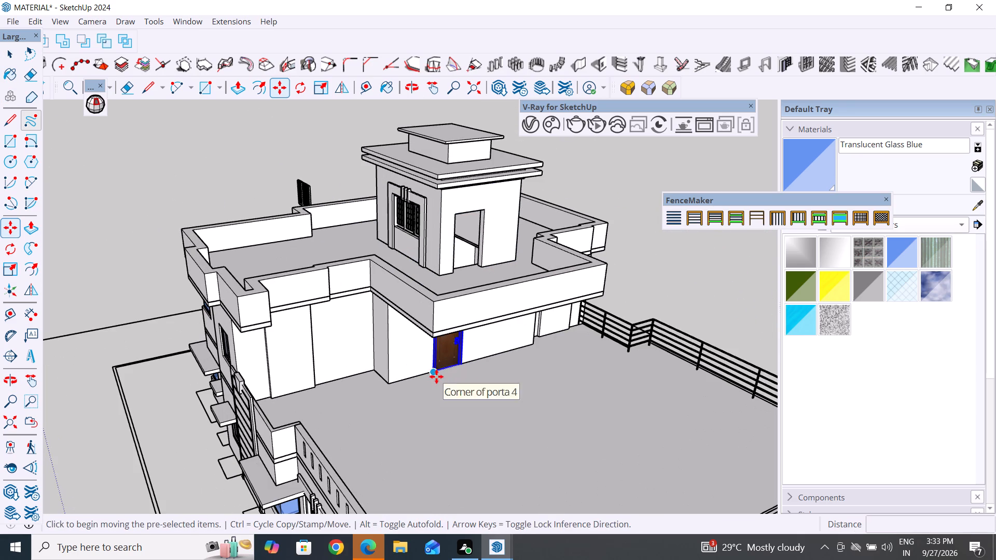
click(436, 376)
scroll(451, 281, up, 4)
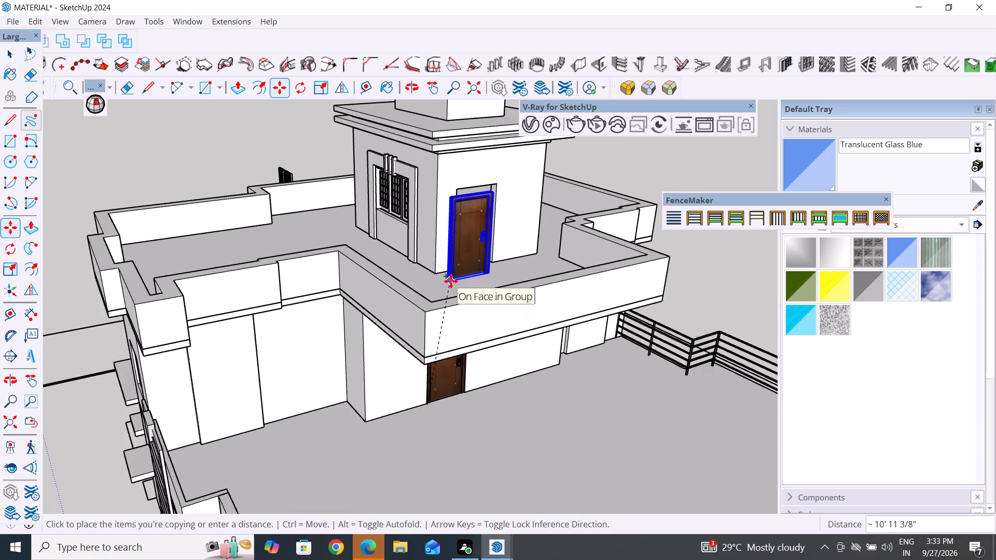
scroll(451, 281, up, 11)
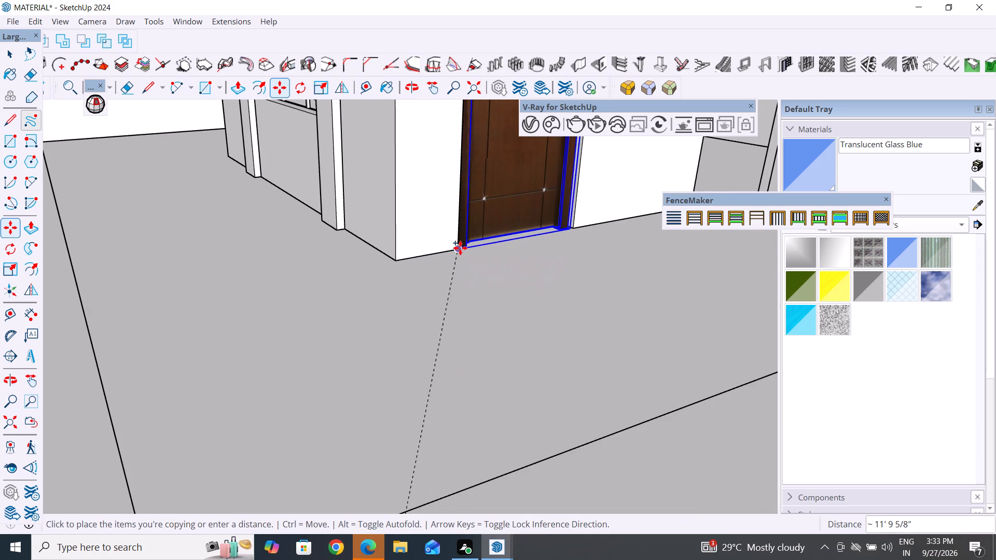
click(460, 248)
middle_click(560, 263)
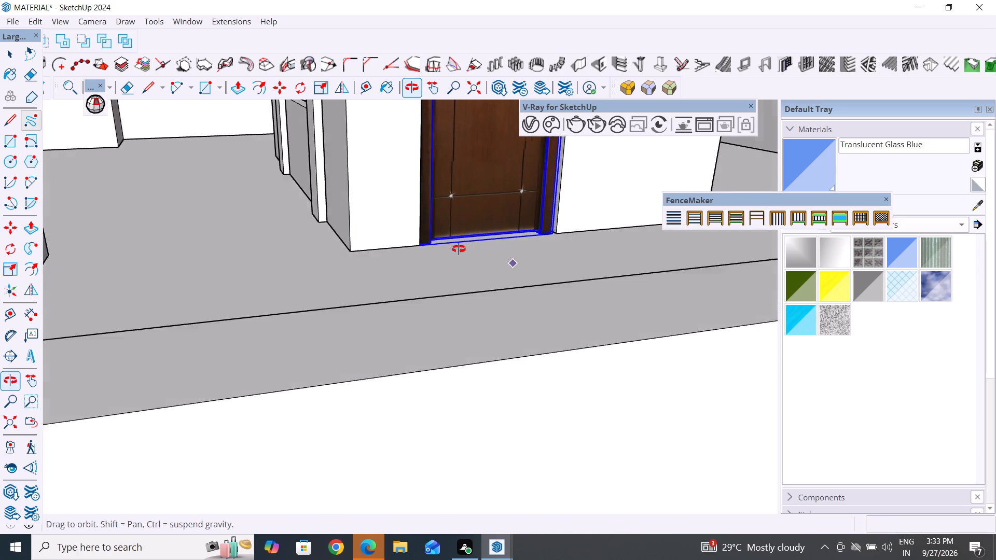
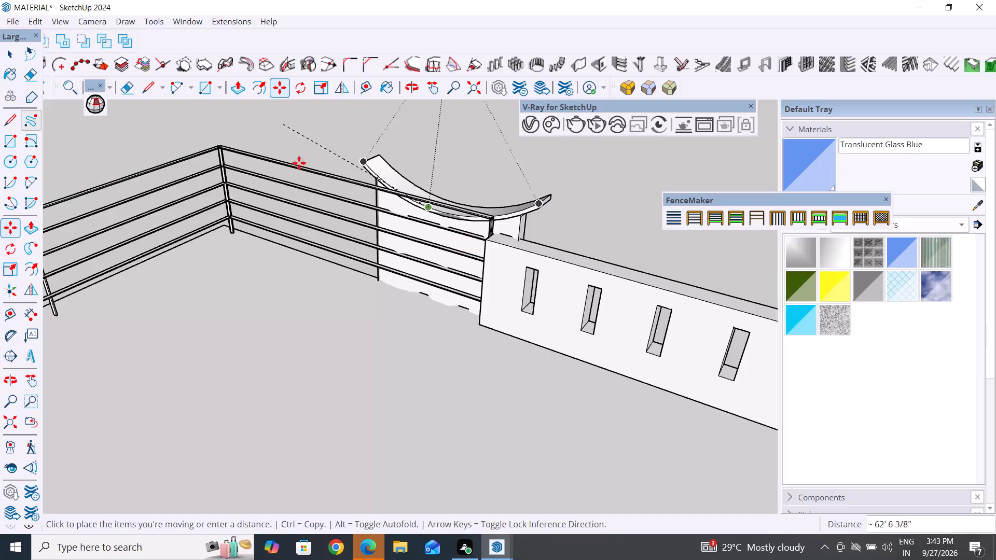
Move the railing post beside the curved-top wall about 4 5/8" along the green axis, away from the wall.
click(9, 57)
click(287, 121)
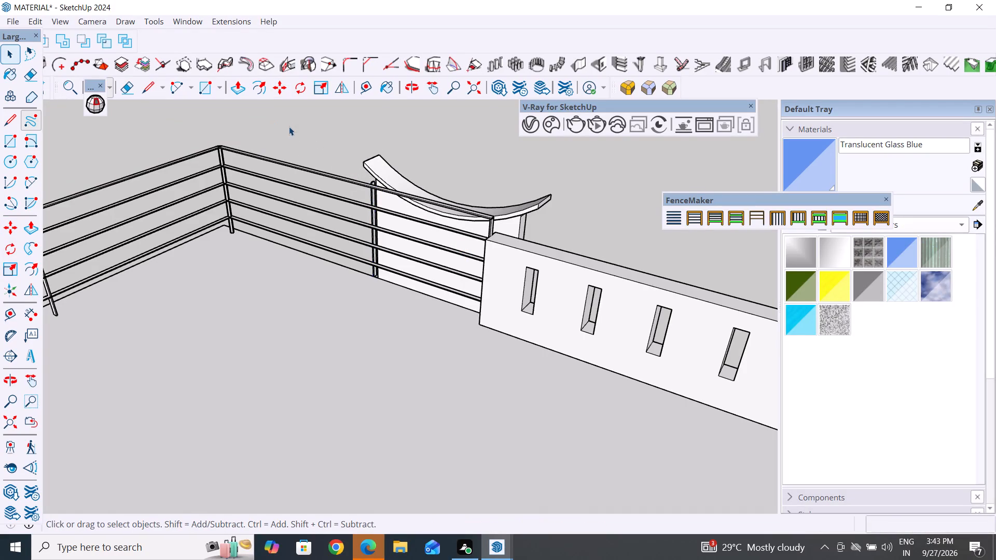
middle_drag(388, 217, 562, 204)
middle_drag(304, 277, 504, 309)
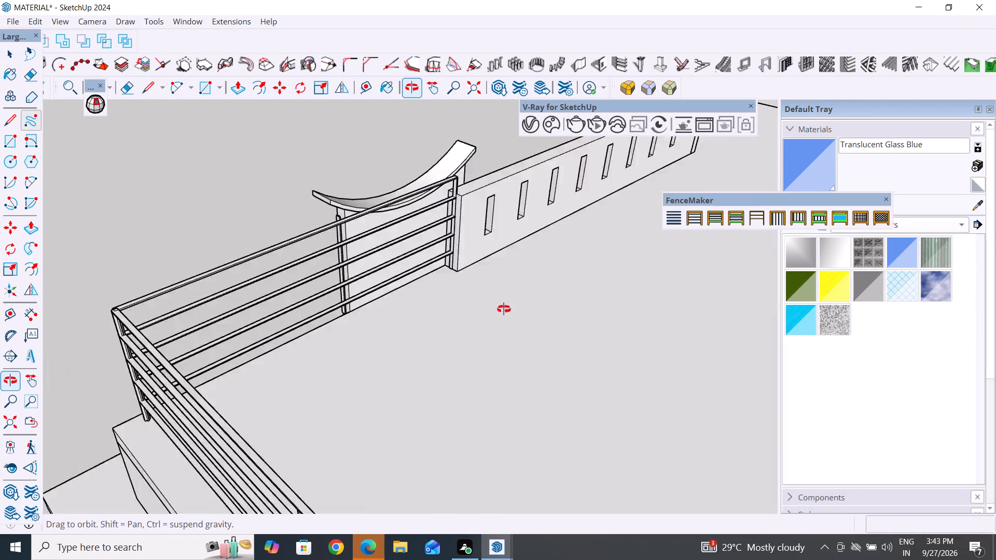
middle_drag(504, 309, 671, 313)
middle_drag(357, 276, 478, 273)
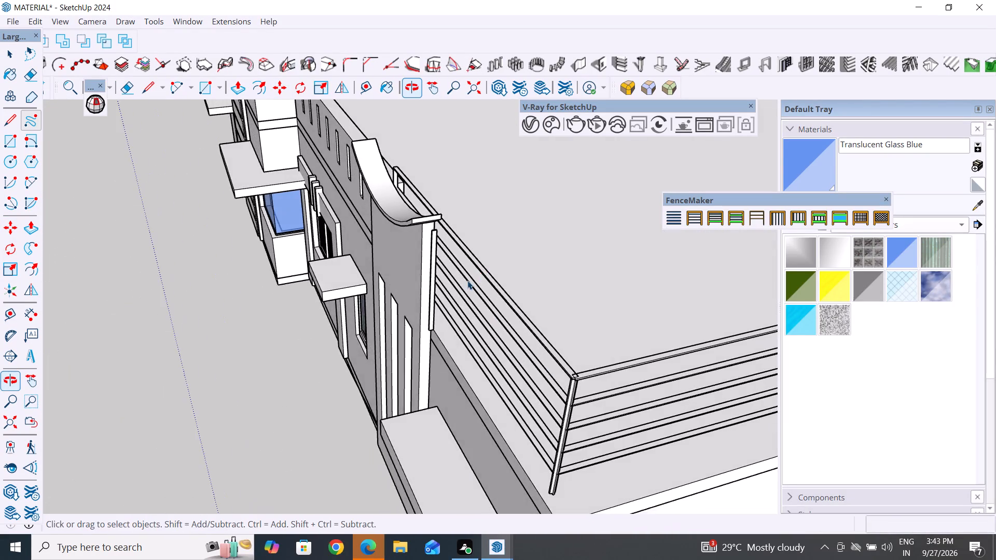
scroll(458, 292, up, 10)
click(416, 335)
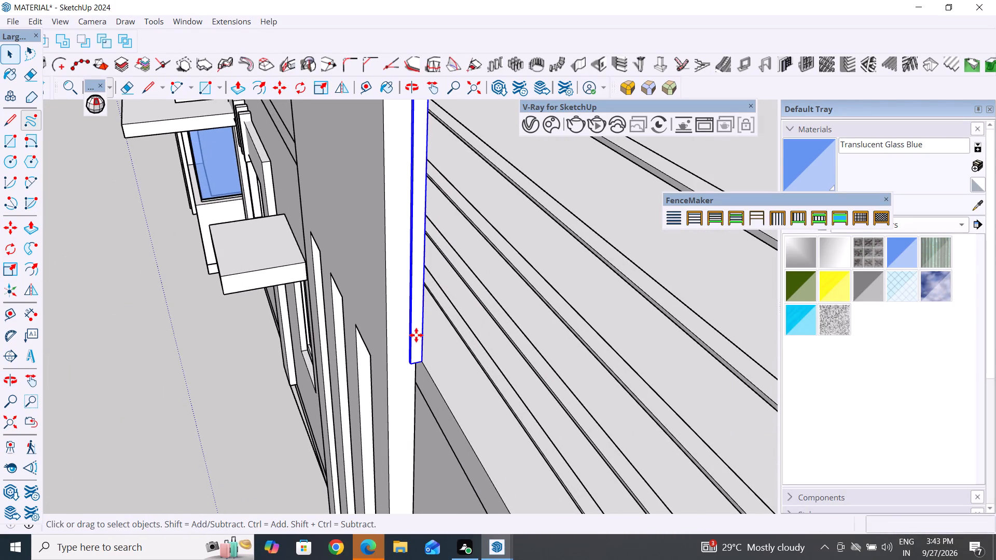
key(m)
click(412, 362)
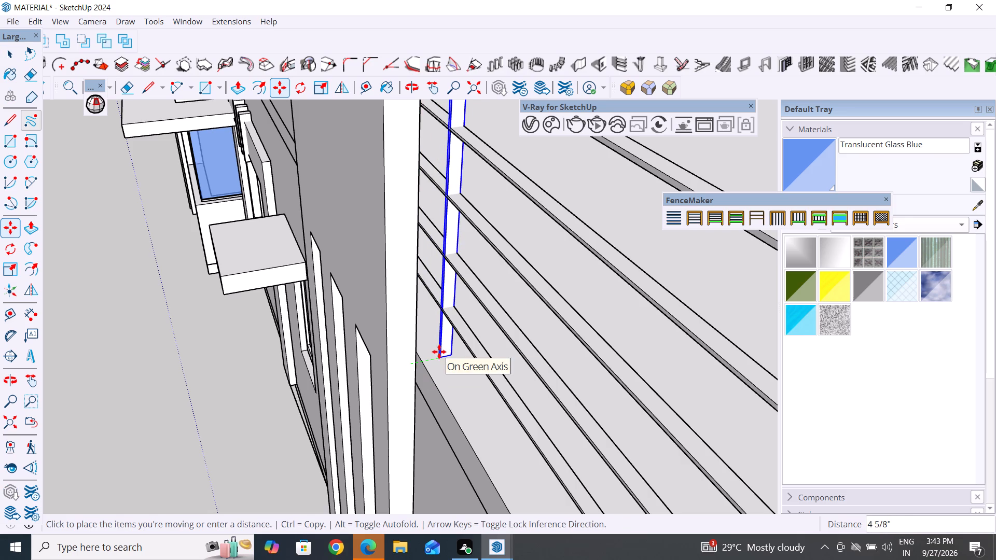
click(439, 352)
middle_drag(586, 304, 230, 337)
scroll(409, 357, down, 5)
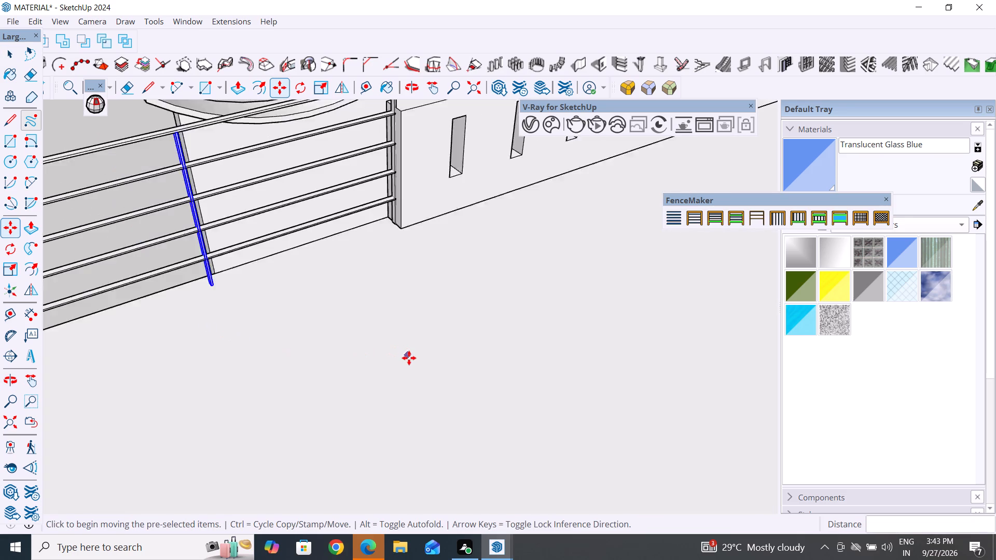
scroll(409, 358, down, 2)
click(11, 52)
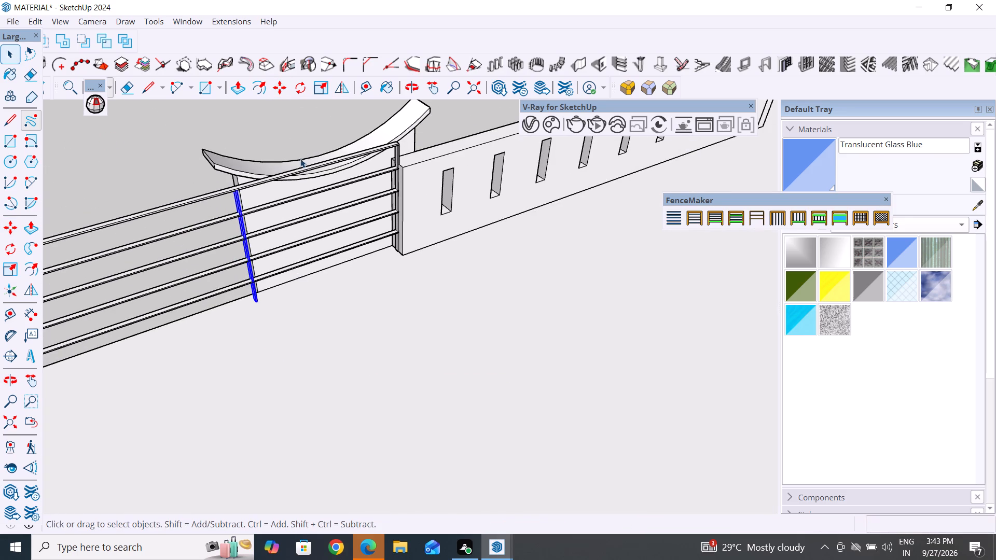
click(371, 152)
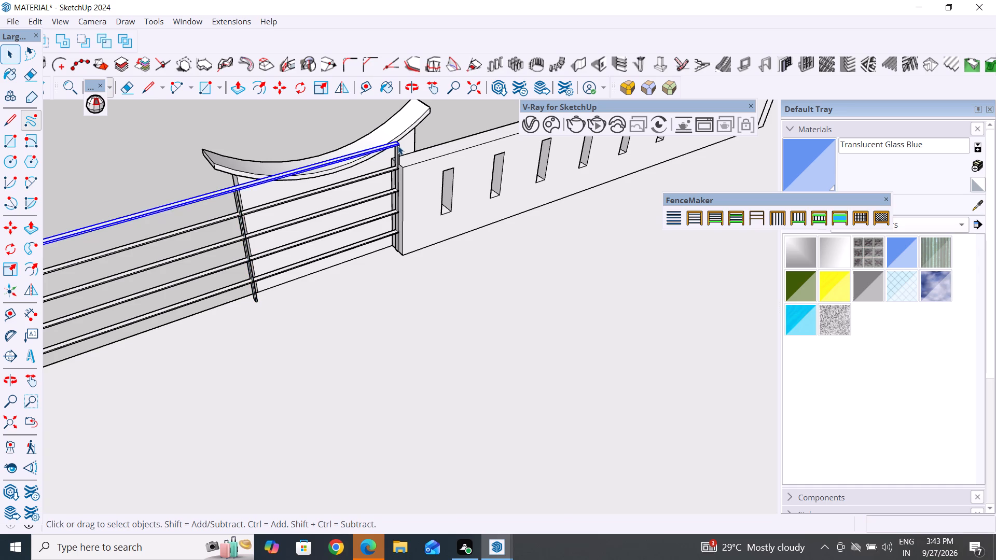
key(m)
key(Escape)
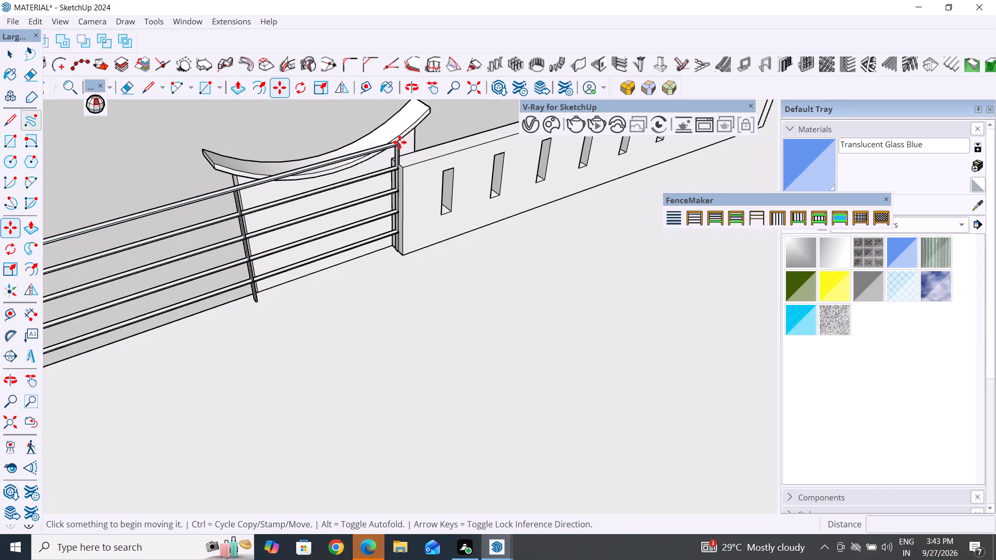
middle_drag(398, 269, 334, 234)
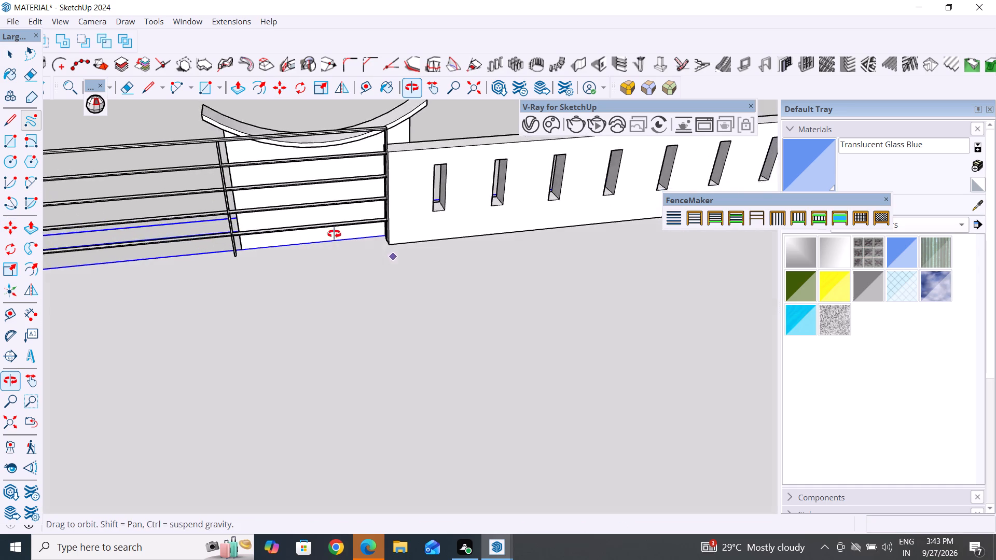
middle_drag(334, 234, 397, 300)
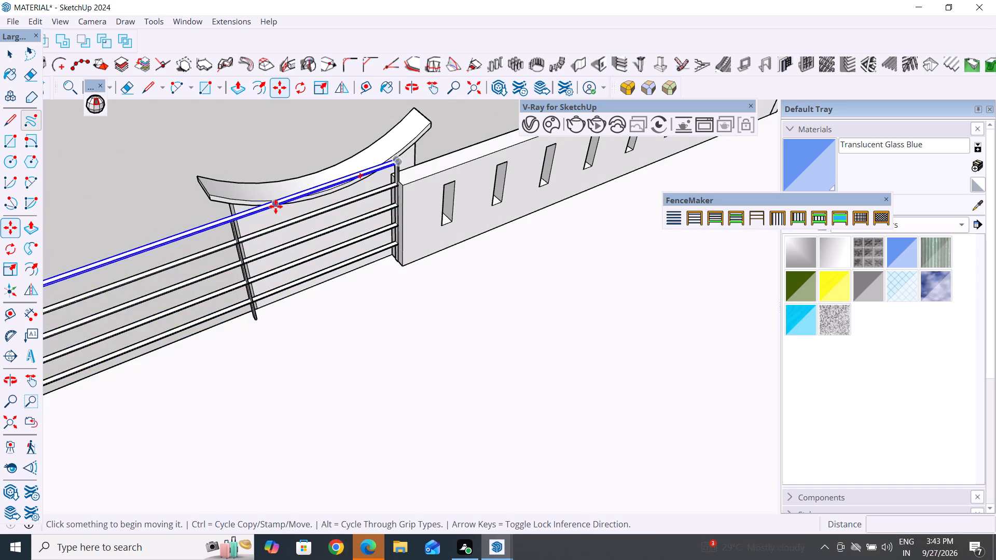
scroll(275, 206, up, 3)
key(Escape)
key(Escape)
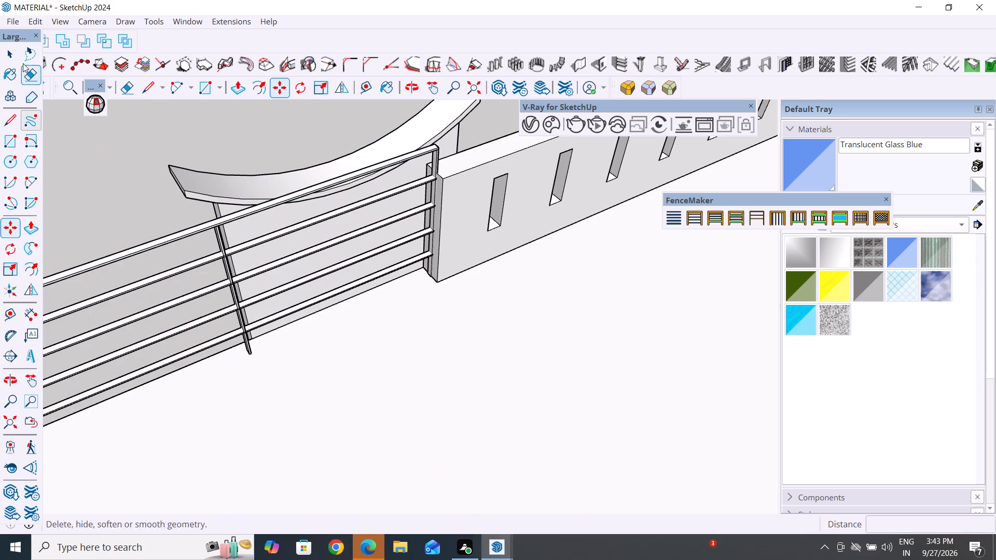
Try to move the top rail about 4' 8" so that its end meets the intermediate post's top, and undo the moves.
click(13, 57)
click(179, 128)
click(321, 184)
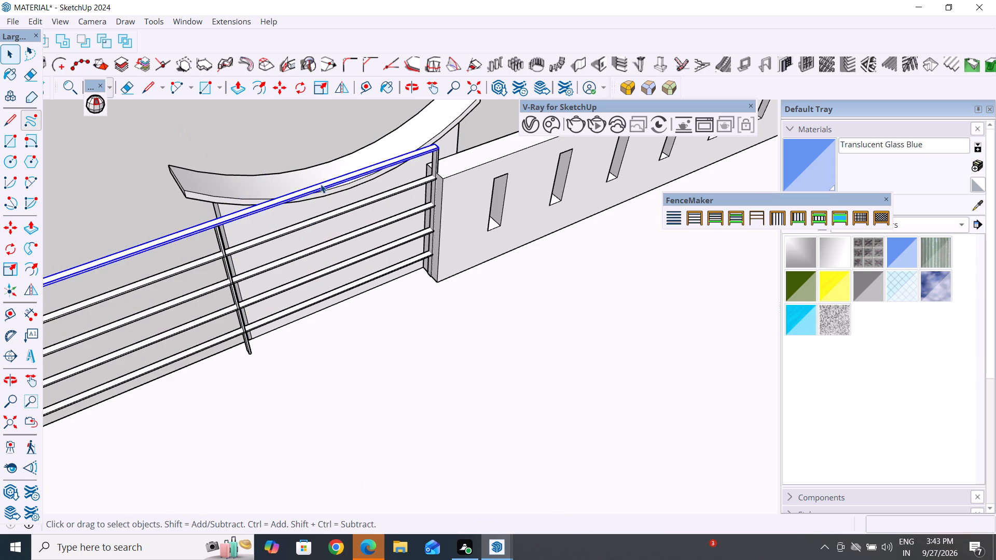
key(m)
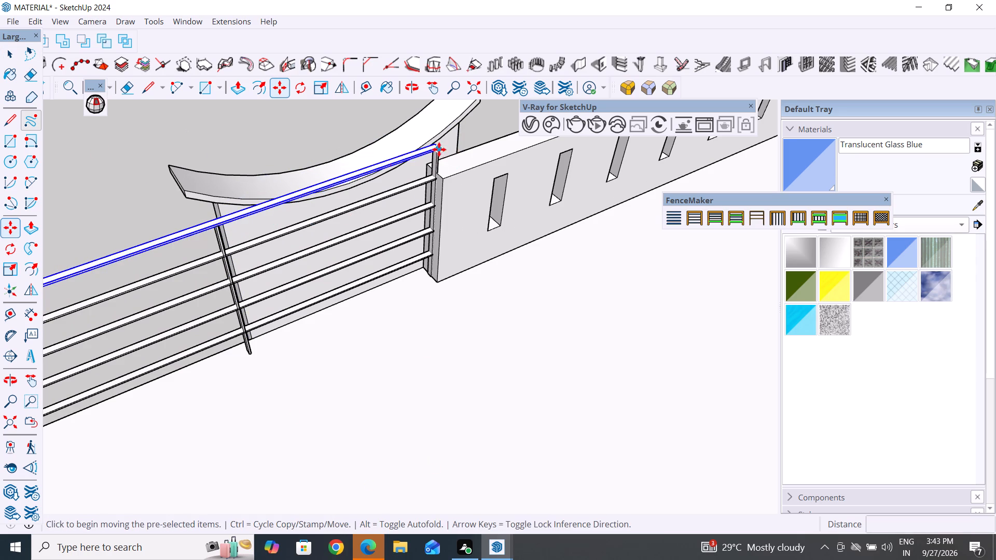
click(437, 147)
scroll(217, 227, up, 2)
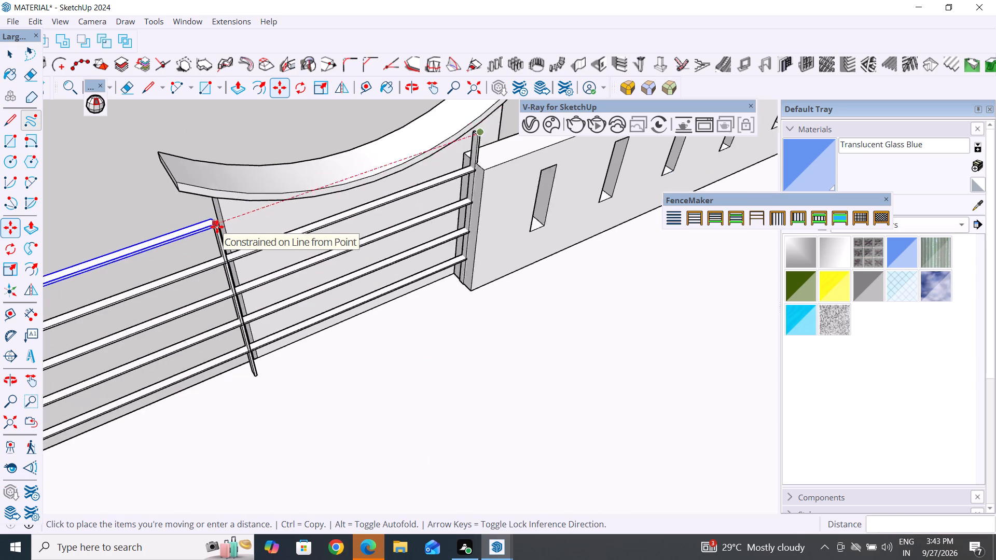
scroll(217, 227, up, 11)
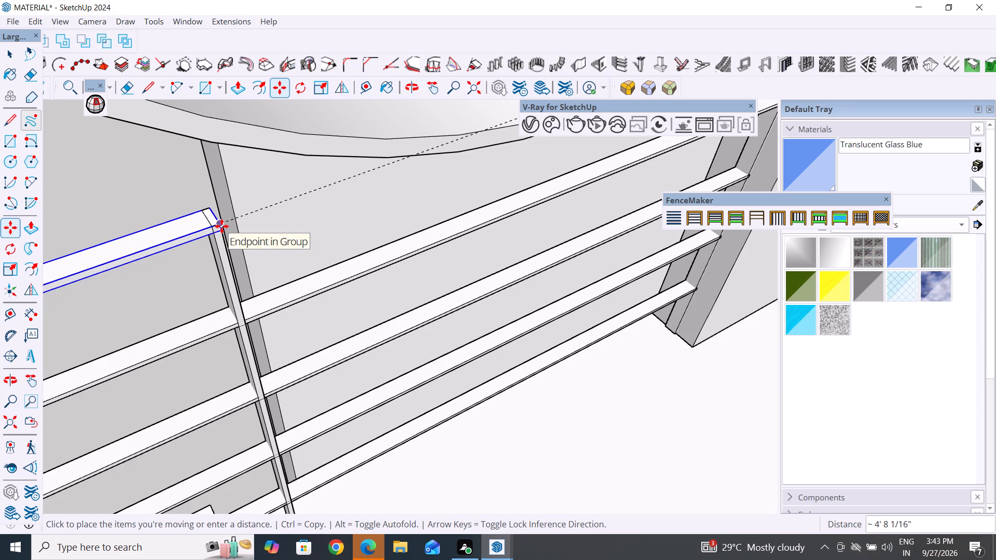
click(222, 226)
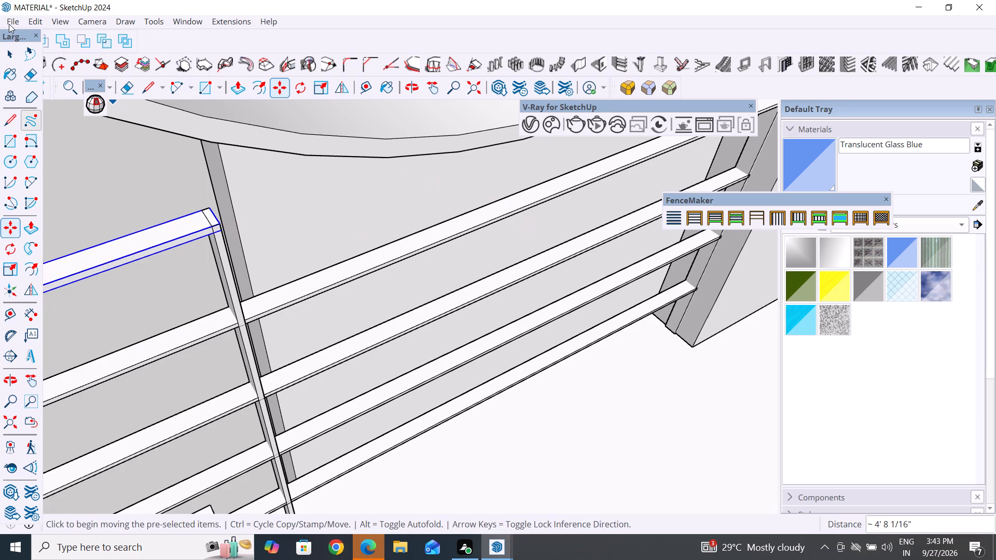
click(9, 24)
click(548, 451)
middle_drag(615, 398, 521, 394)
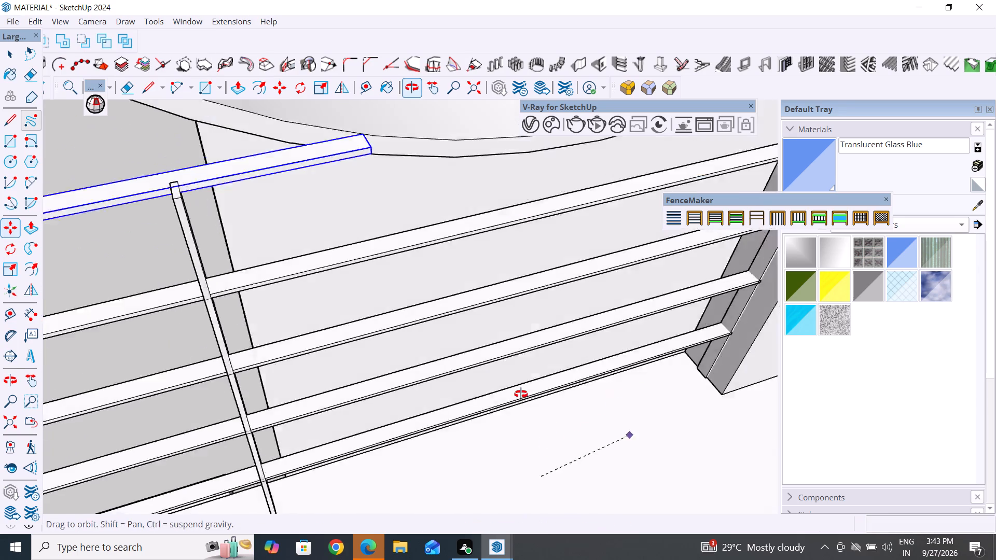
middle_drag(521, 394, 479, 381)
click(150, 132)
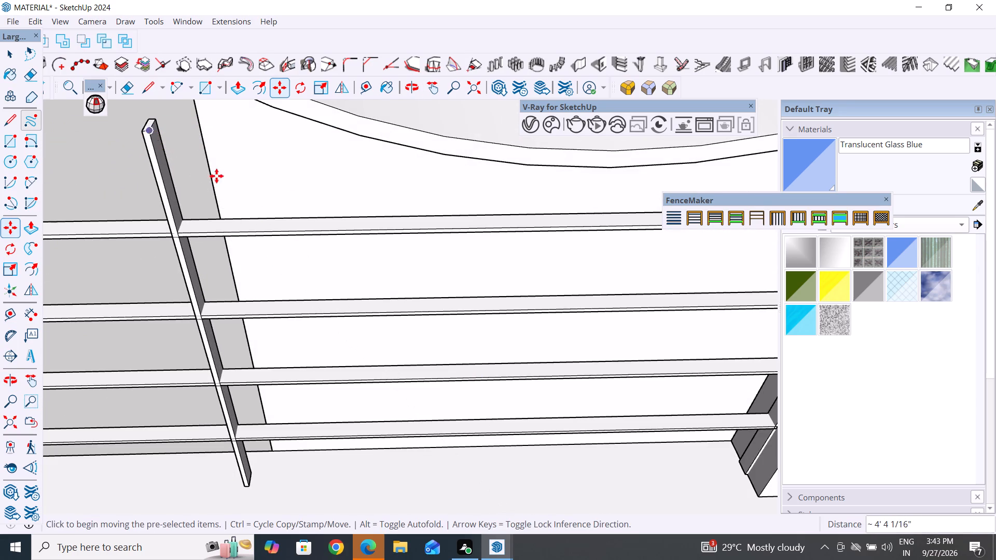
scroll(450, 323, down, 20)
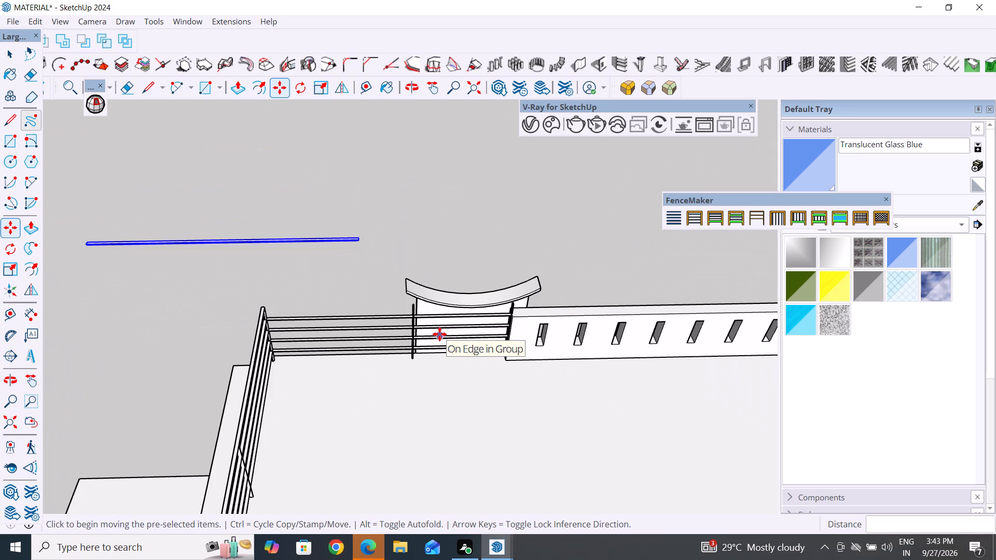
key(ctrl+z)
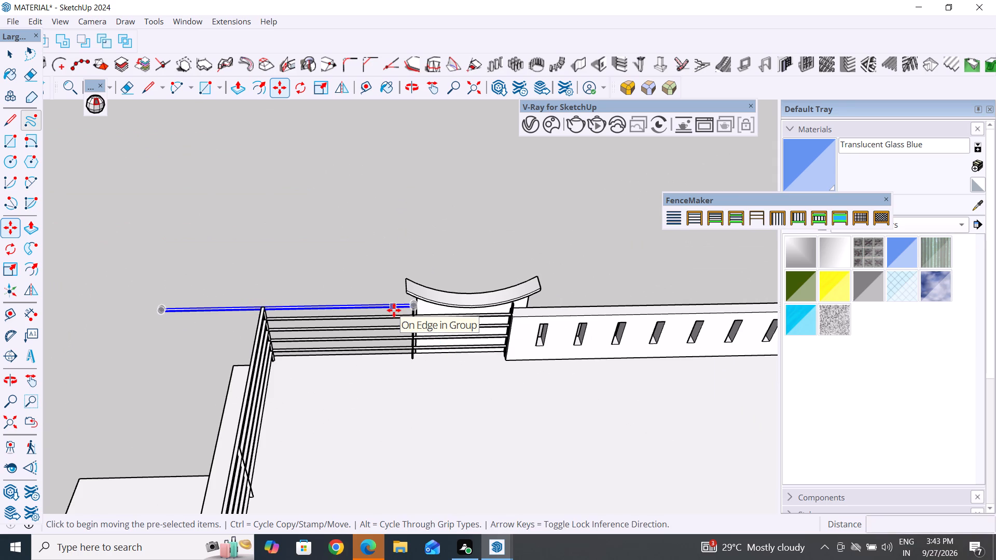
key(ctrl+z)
Raise the intermediate railing post near the curved-top wall about 1/2" so that its top reaches into the top rail.
click(12, 58)
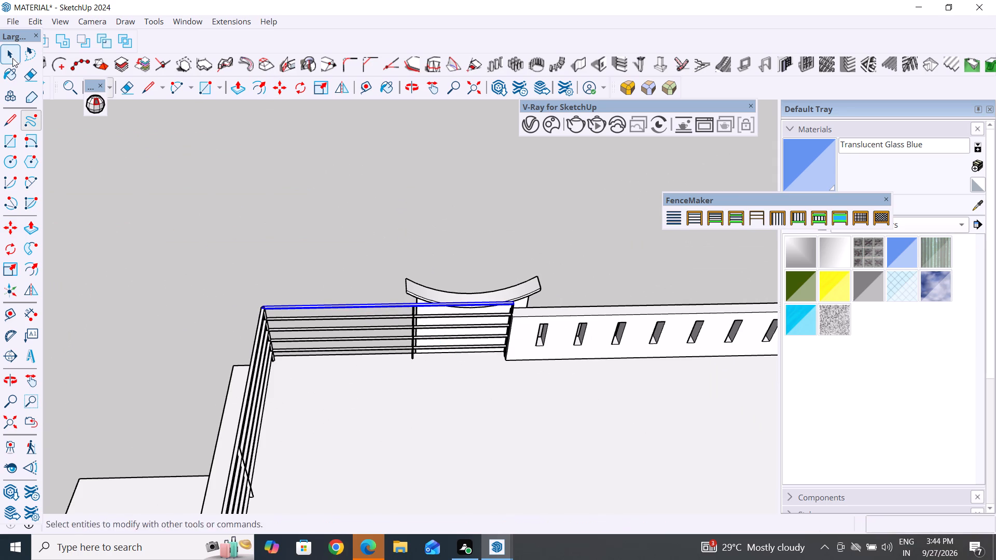
middle_drag(326, 363, 318, 223)
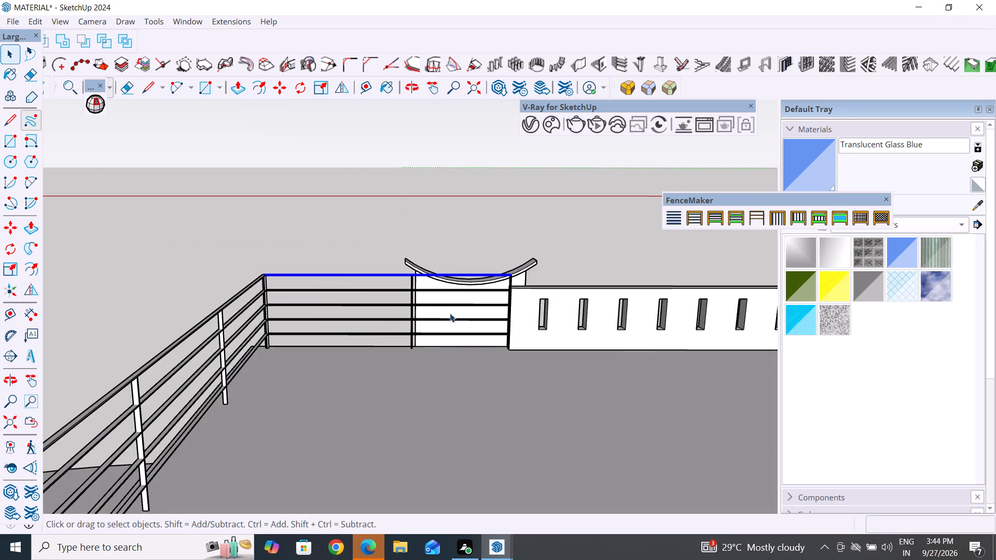
scroll(435, 305, up, 4)
middle_drag(485, 347, 437, 335)
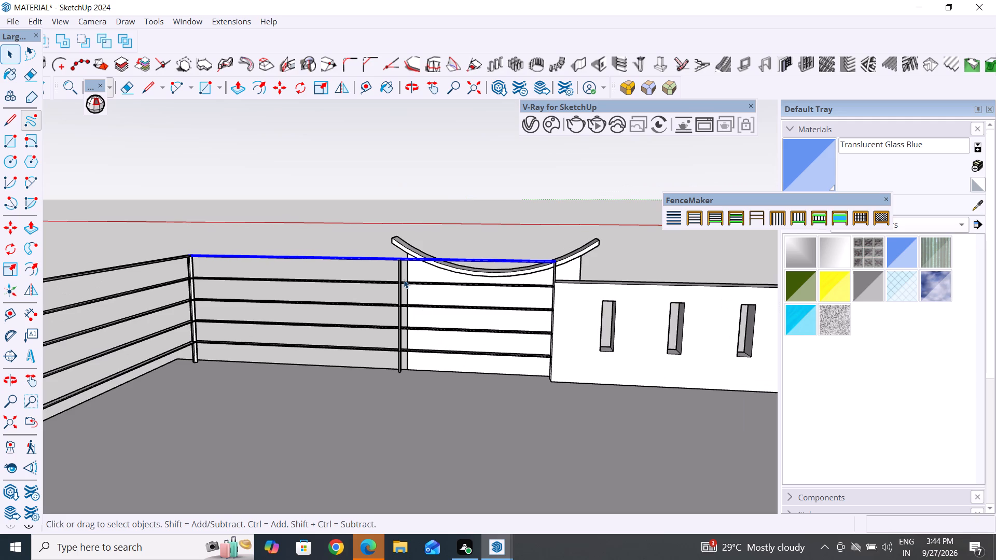
click(427, 188)
scroll(406, 273, up, 5)
middle_drag(372, 271, 406, 296)
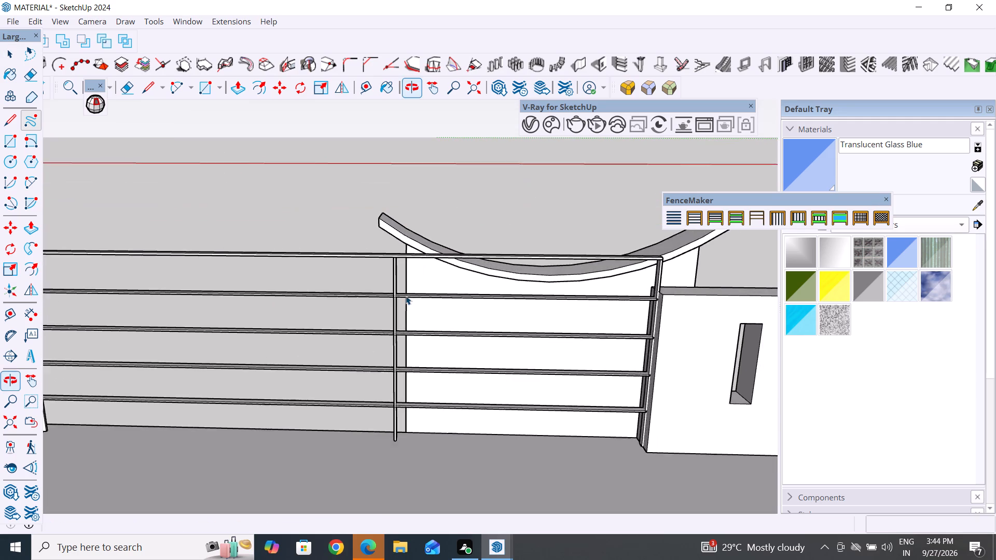
scroll(398, 284, up, 4)
click(391, 270)
scroll(391, 270, up, 6)
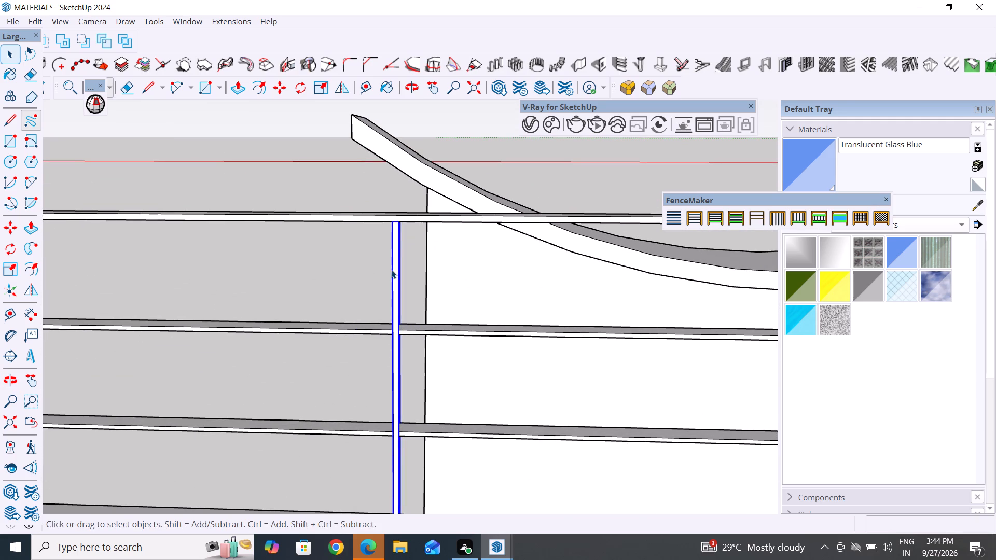
key(m)
scroll(407, 216, up, 6)
scroll(409, 220, down, 6)
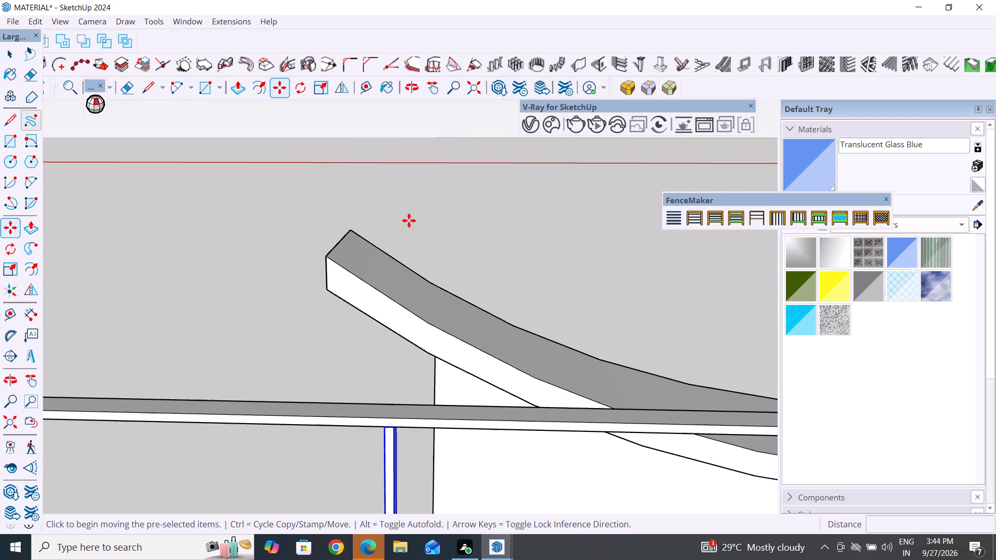
click(393, 427)
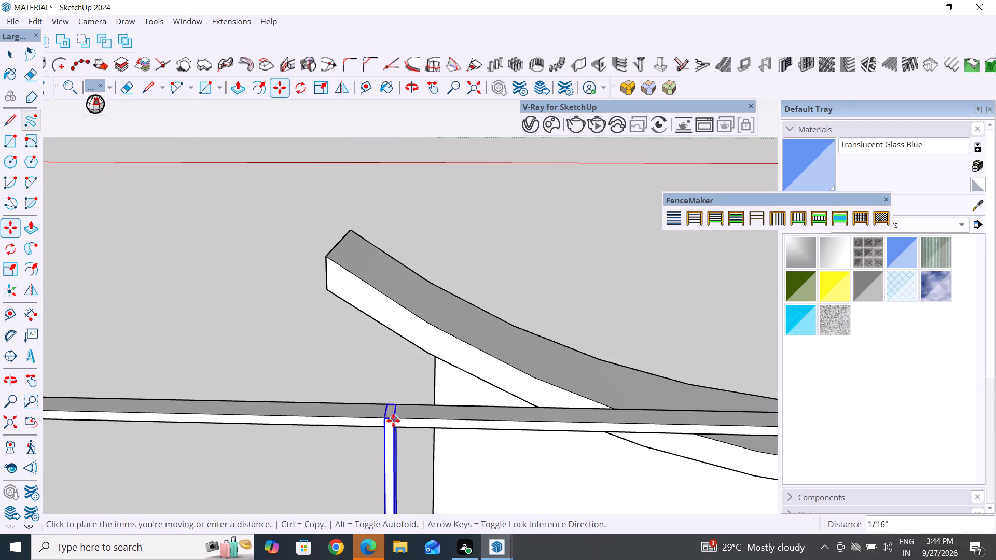
click(393, 417)
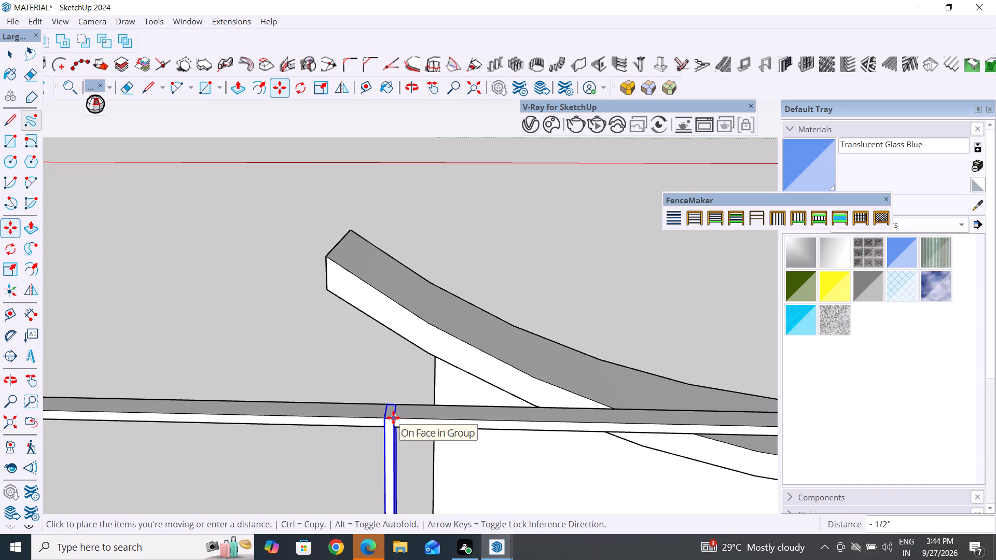
click(13, 51)
click(157, 214)
Move the top rail and four lower rails together about 4' 7 13/16" so that their ends meet the intermediate post.
scroll(213, 196, down, 7)
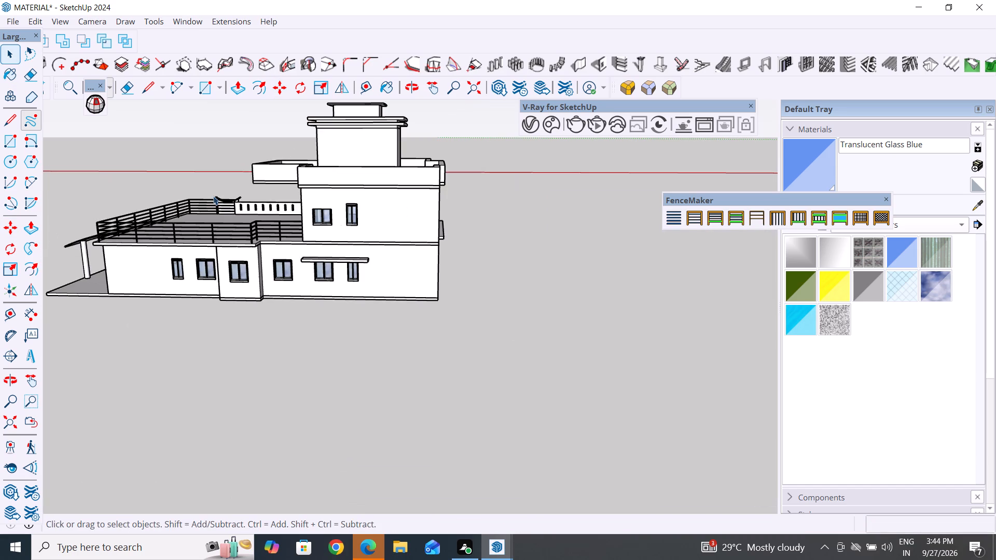
scroll(239, 225, up, 14)
scroll(269, 240, down, 4)
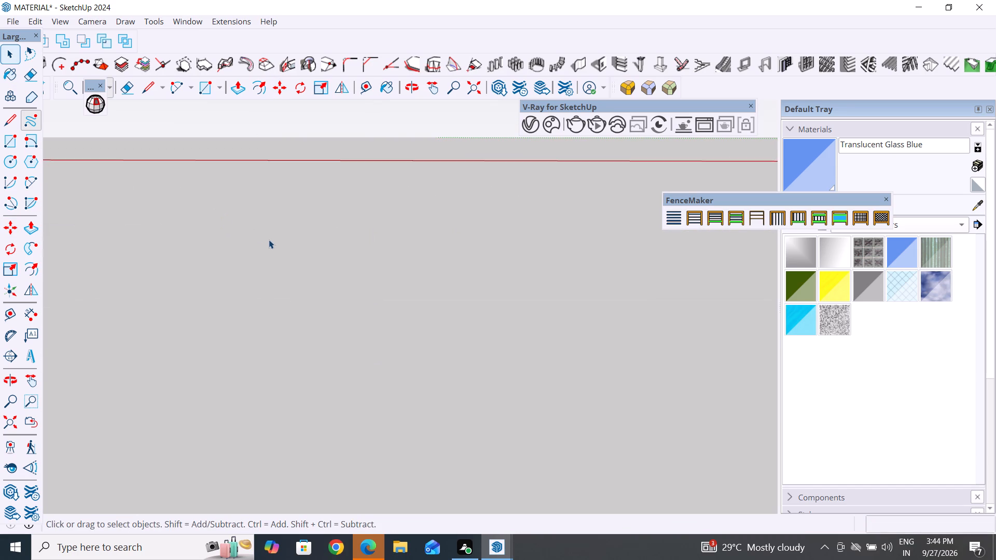
scroll(269, 240, down, 3)
scroll(378, 302, up, 3)
click(391, 293)
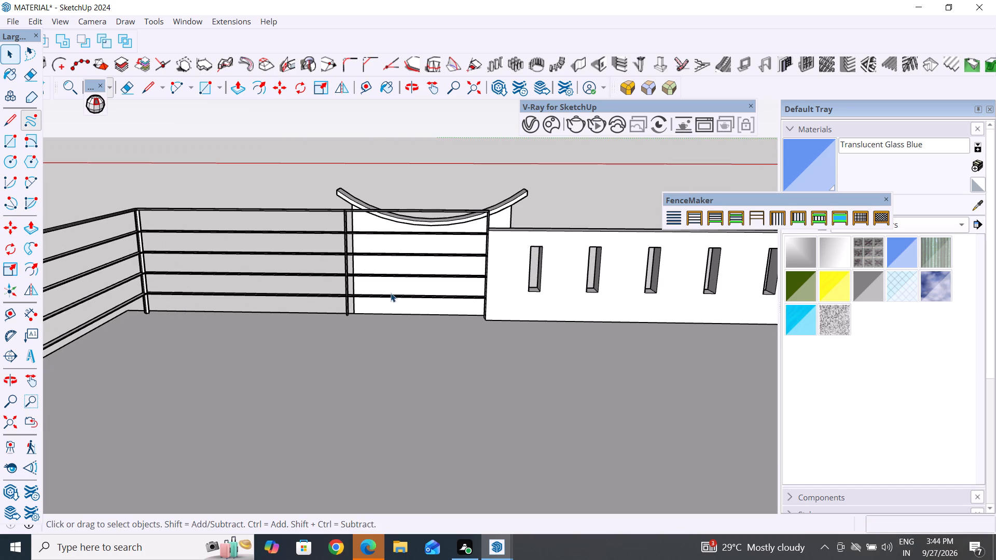
click(398, 297)
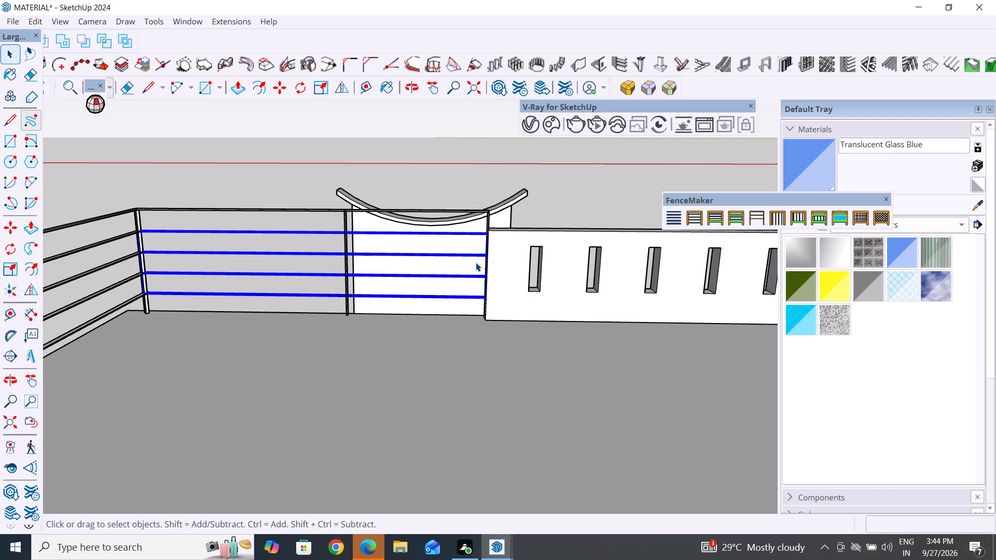
click(560, 199)
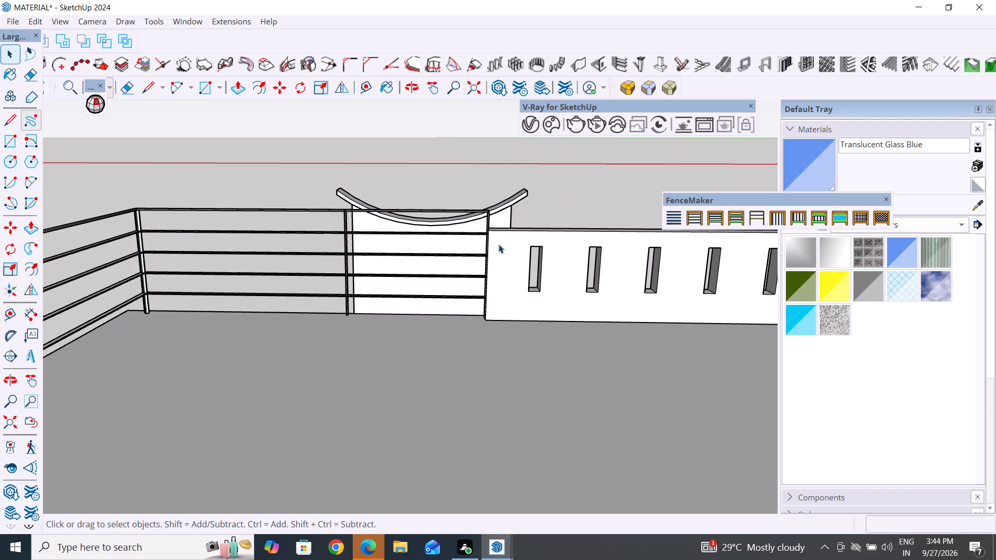
middle_drag(349, 286, 368, 311)
drag(271, 205, 257, 261)
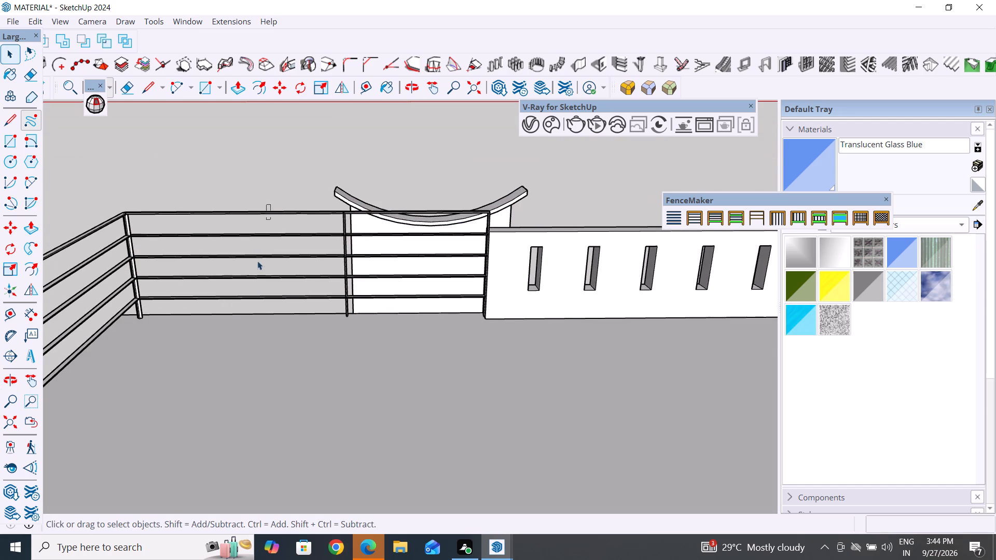
drag(257, 261, 239, 300)
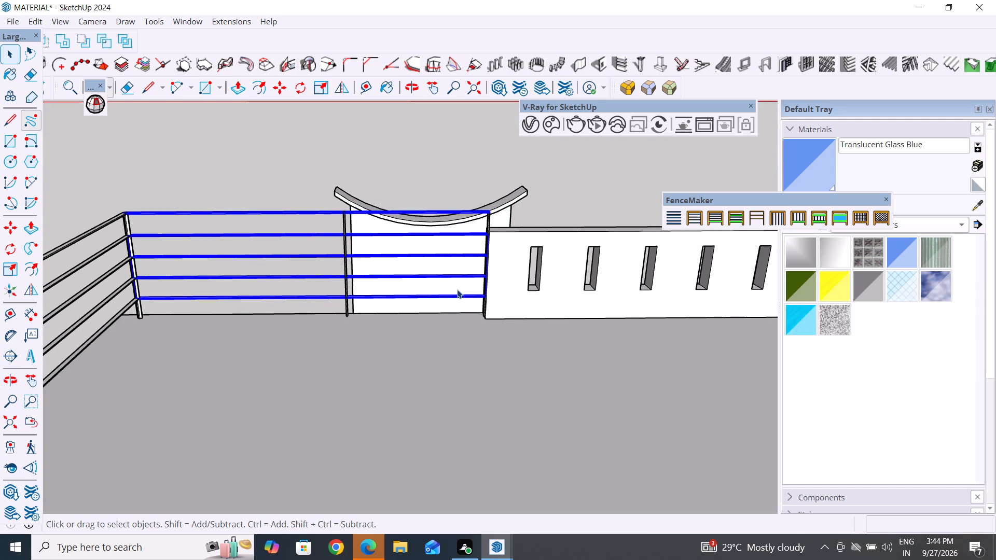
key(m)
click(485, 299)
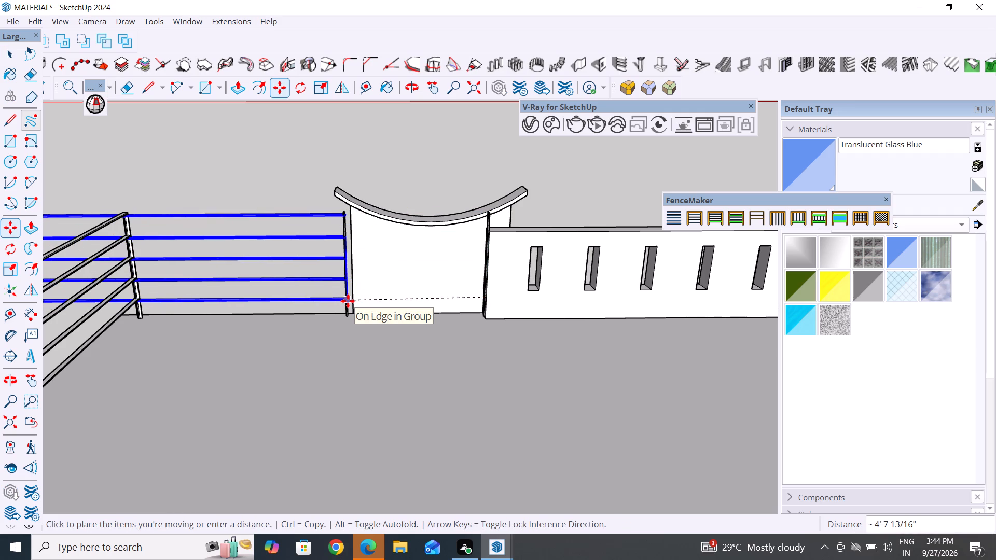
click(348, 301)
click(12, 48)
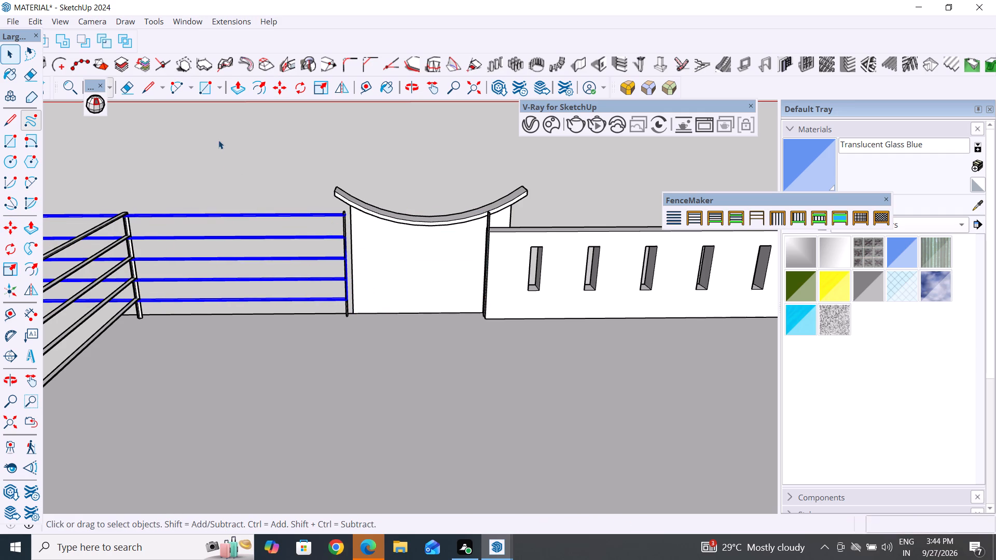
click(220, 145)
Move the intermediate post and its five rails together about 2 5/8" to the base corner of the curved-top wall.
scroll(369, 273, up, 4)
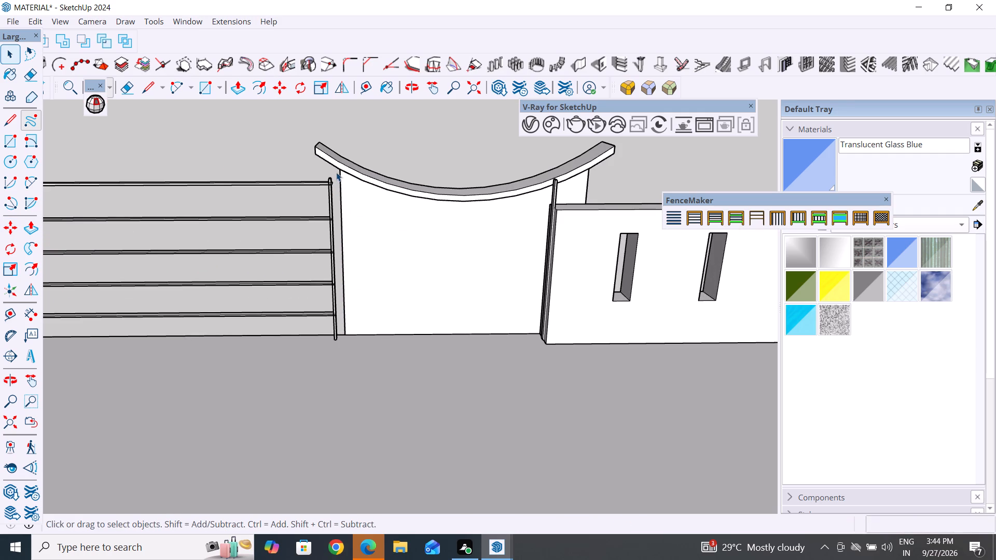
drag(336, 172, 285, 327)
key(m)
click(339, 340)
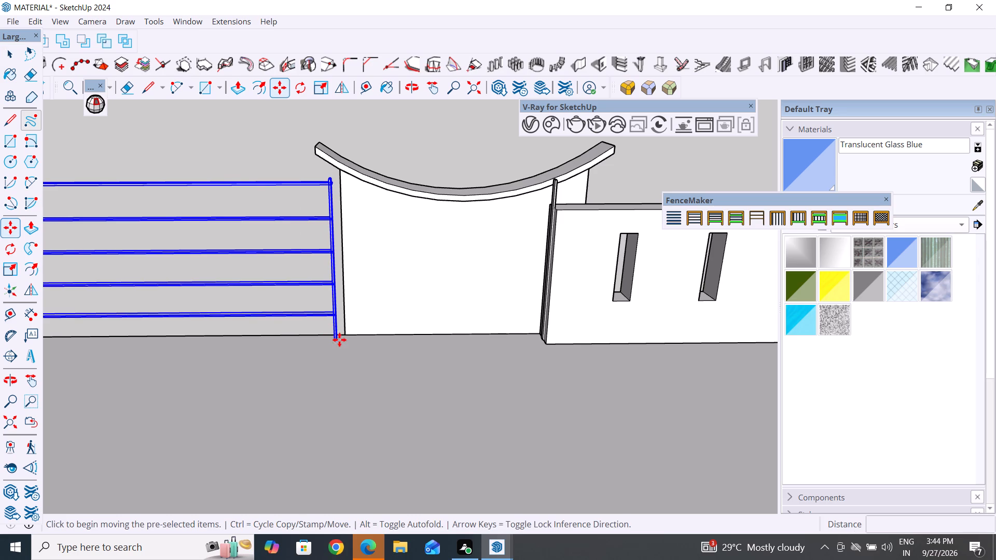
click(346, 335)
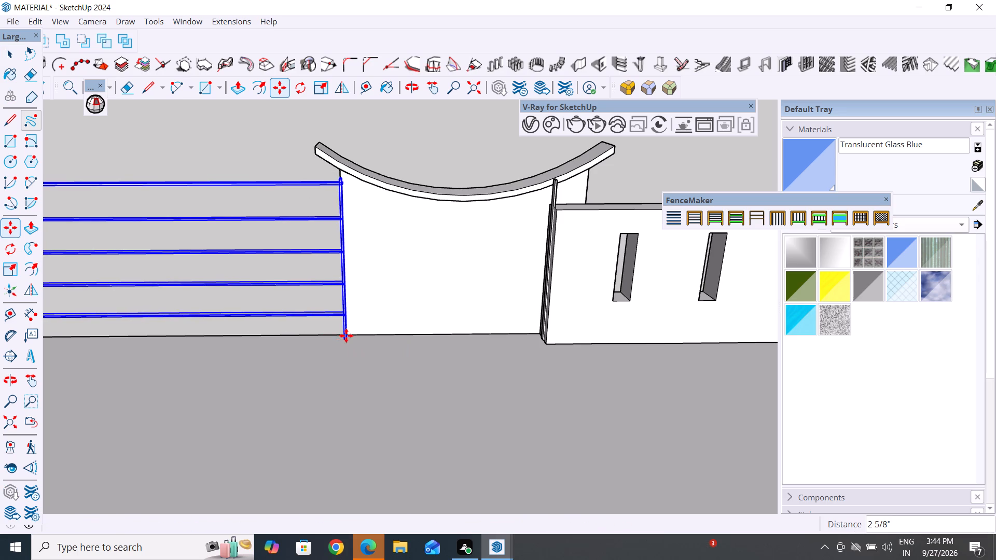
Move the same post and rails about 1 11/16" more so that the post's bottom corner meets the curved-top wall's base.
middle_drag(440, 350, 789, 388)
middle_drag(454, 369, 560, 396)
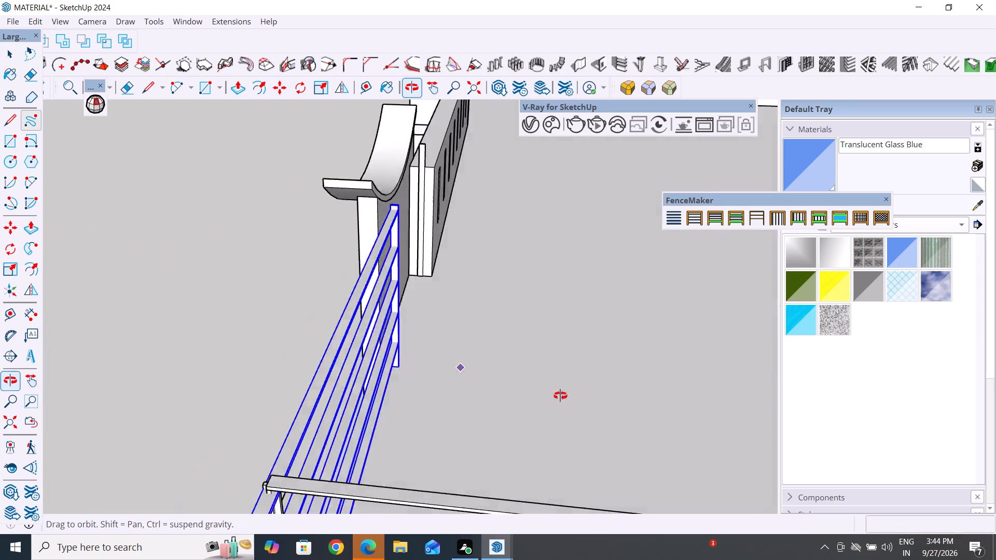
middle_drag(560, 396, 602, 396)
scroll(411, 368, up, 5)
click(435, 365)
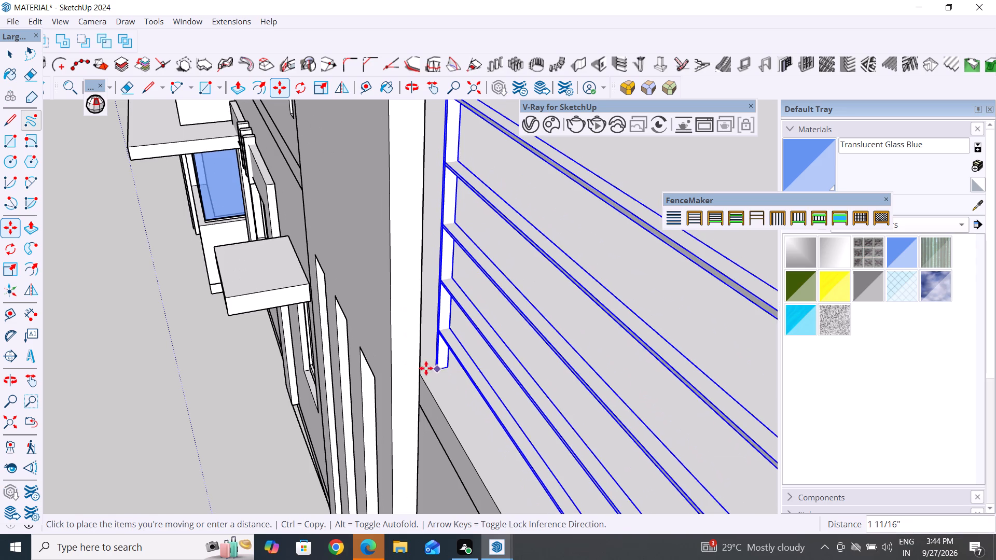
click(419, 373)
Delete the leftover railing post between the curved-top wall and the slotted parapet.
middle_drag(622, 283, 343, 303)
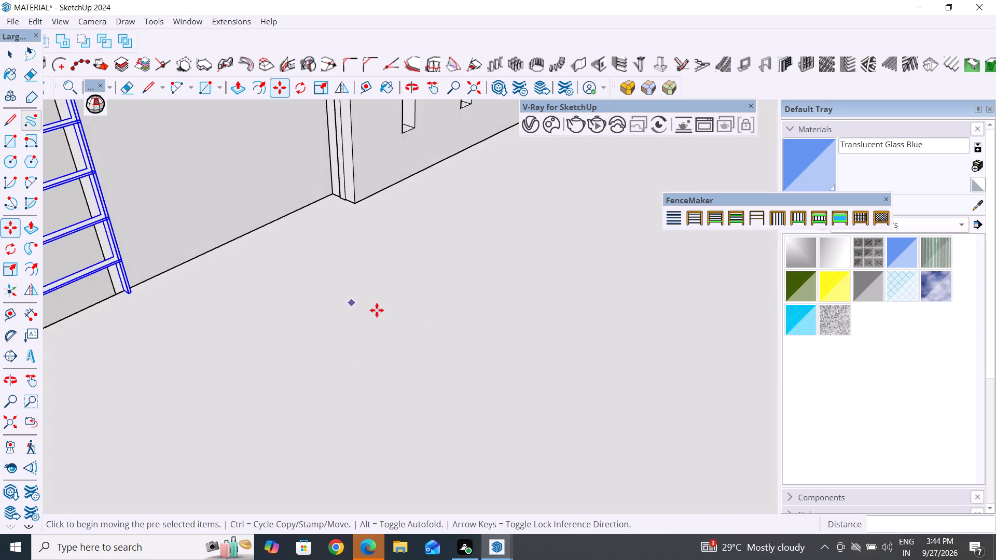
scroll(450, 329, down, 9)
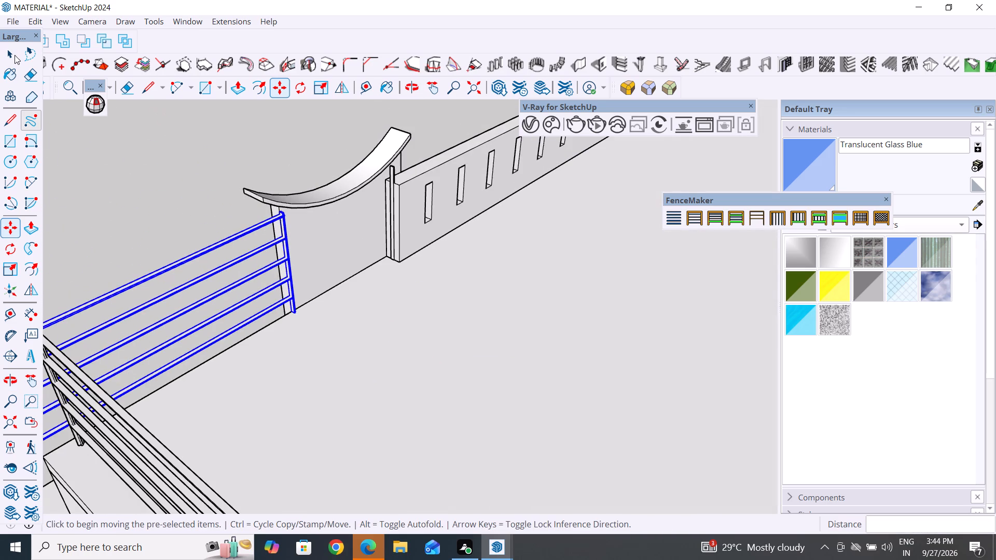
click(13, 53)
click(392, 172)
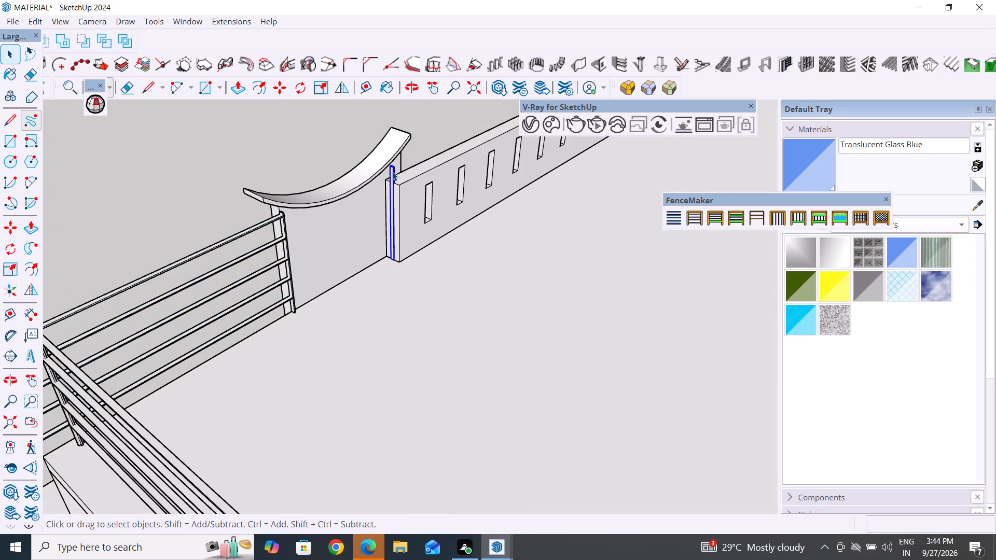
key(Delete)
Examine the moved rails where they overhang the lower roof's corner post, checking the lower rails and the top rail.
scroll(457, 260, down, 6)
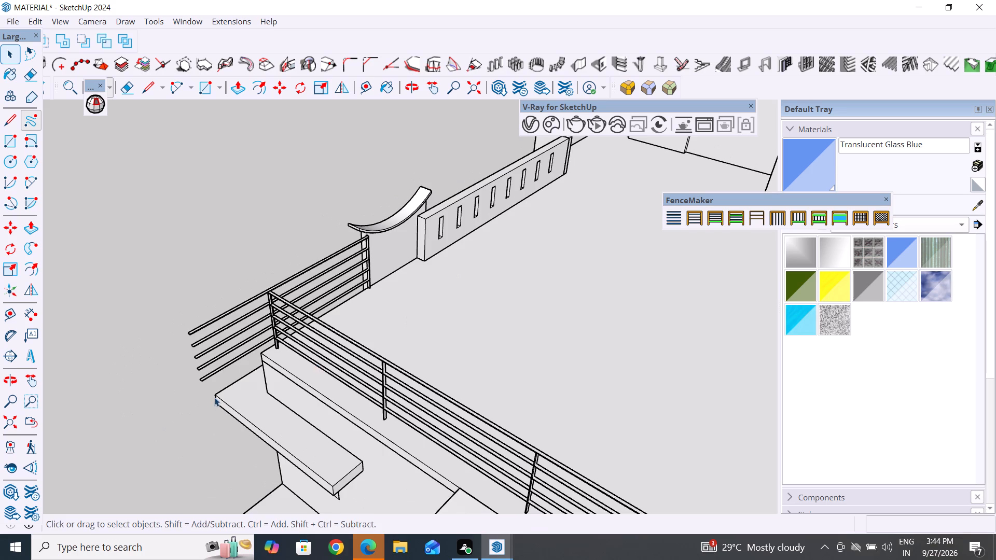
middle_drag(228, 399, 730, 344)
scroll(342, 392, down, 5)
middle_drag(492, 380, 639, 333)
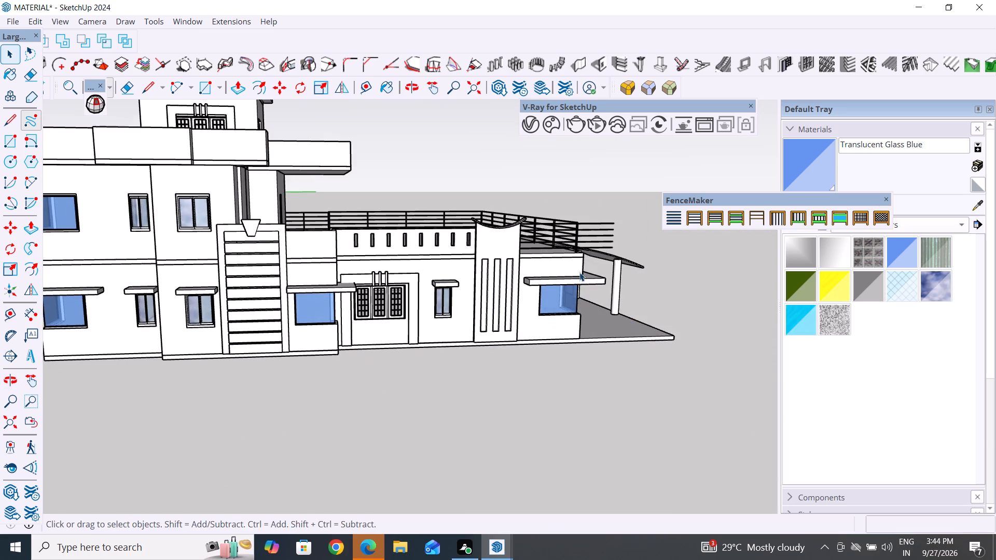
scroll(577, 263, up, 4)
middle_drag(603, 253, 552, 244)
scroll(580, 213, up, 3)
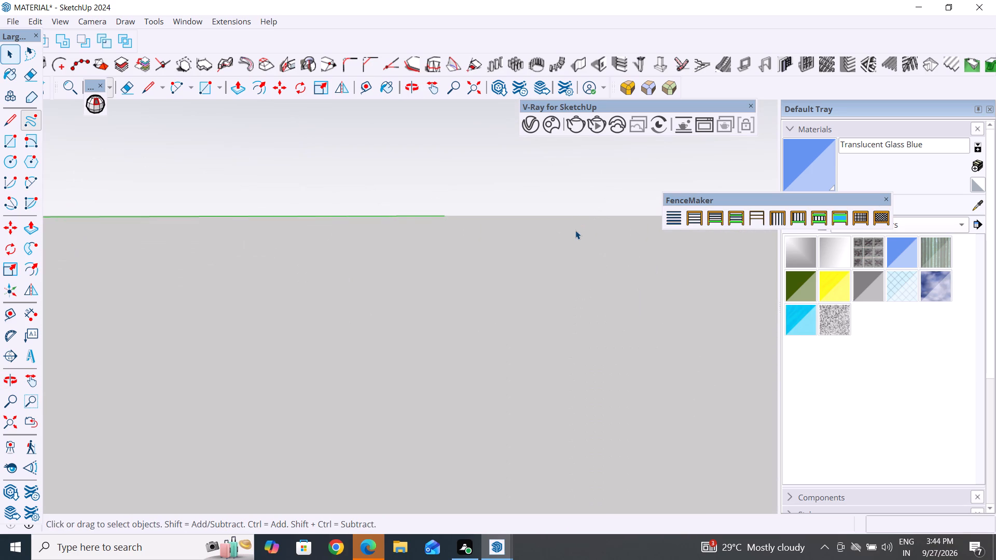
scroll(575, 231, down, 4)
middle_drag(613, 290, 335, 346)
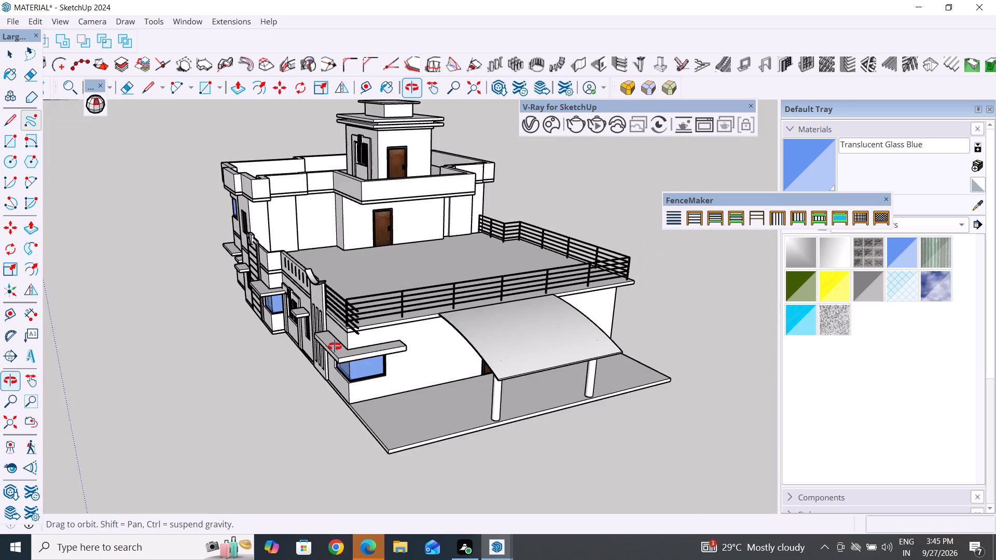
middle_drag(335, 346, 168, 357)
scroll(270, 289, up, 4)
middle_drag(277, 324, 198, 324)
scroll(200, 326, up, 1)
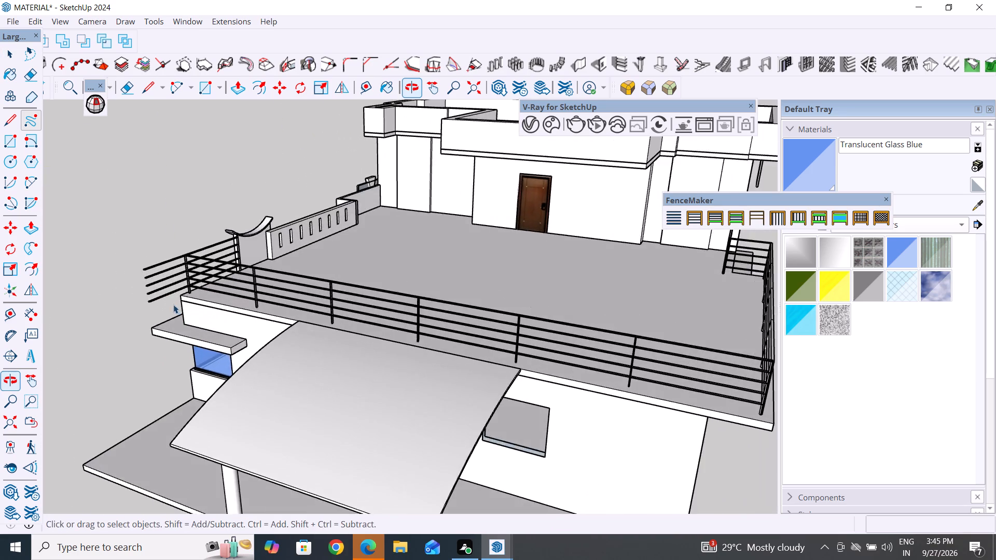
scroll(173, 304, up, 3)
middle_drag(203, 286, 183, 286)
click(168, 274)
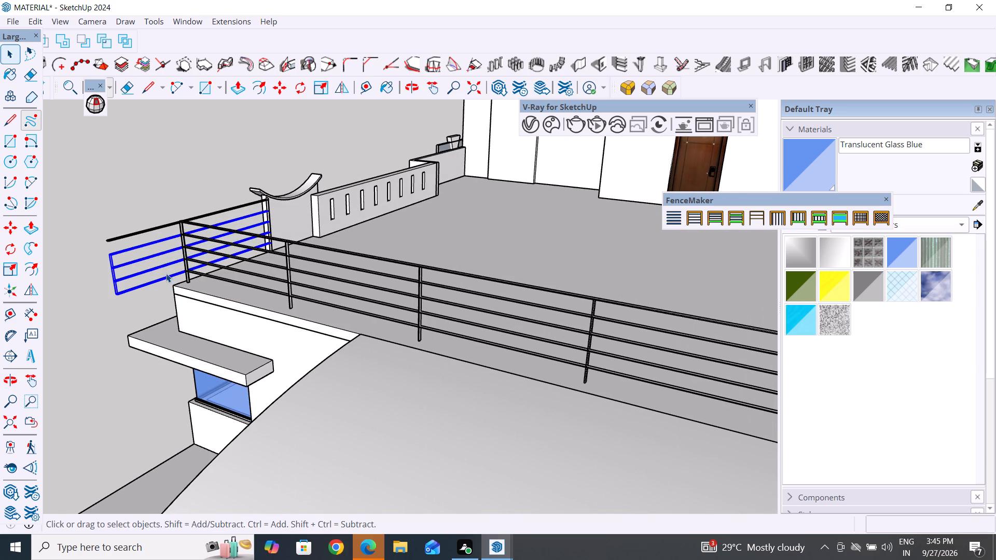
click(163, 227)
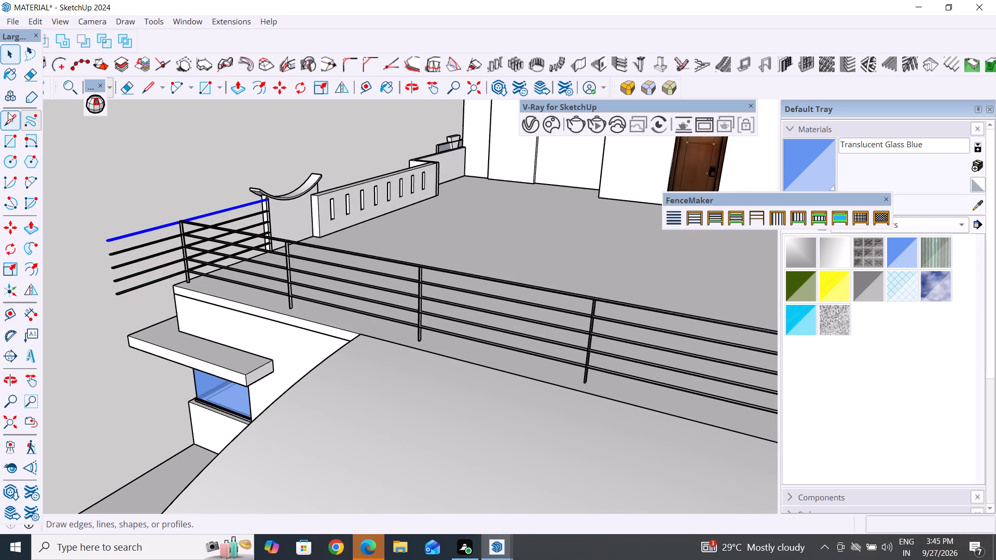
Draw a line about 2' 10 9/16" long up the corner post from the lowest rail to the top rail, and trace back down.
click(17, 118)
scroll(191, 268, up, 5)
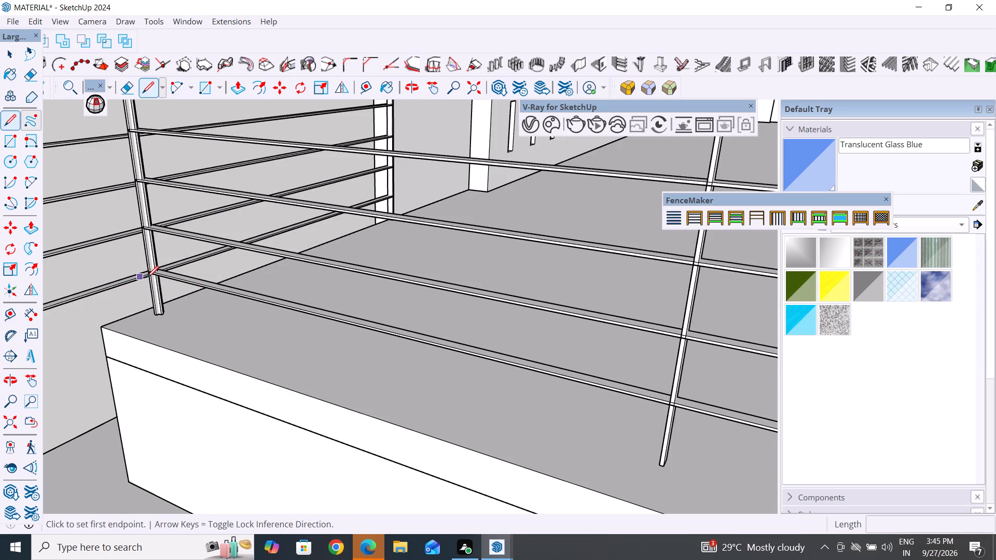
click(144, 277)
scroll(162, 316, down, 5)
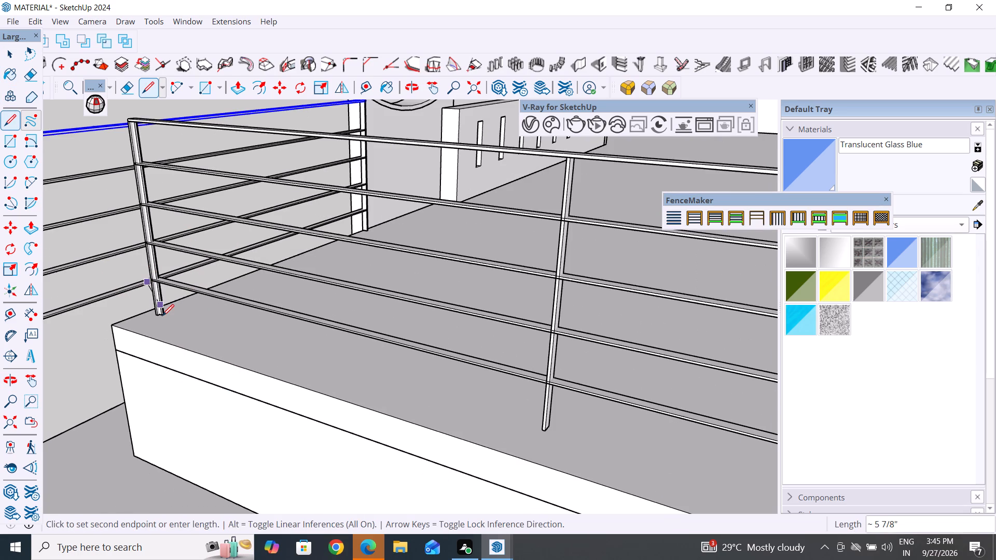
scroll(162, 316, down, 2)
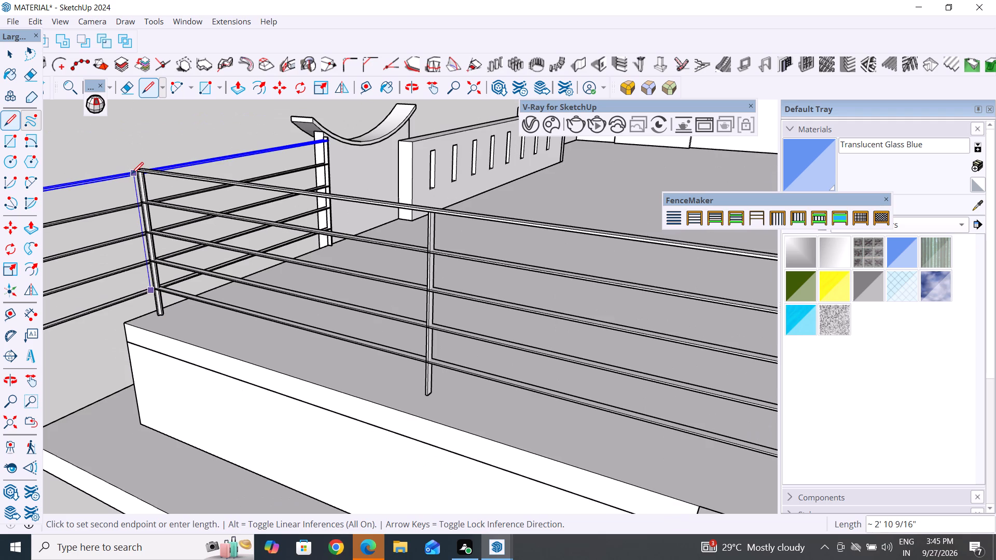
click(132, 174)
middle_drag(117, 178, 539, 280)
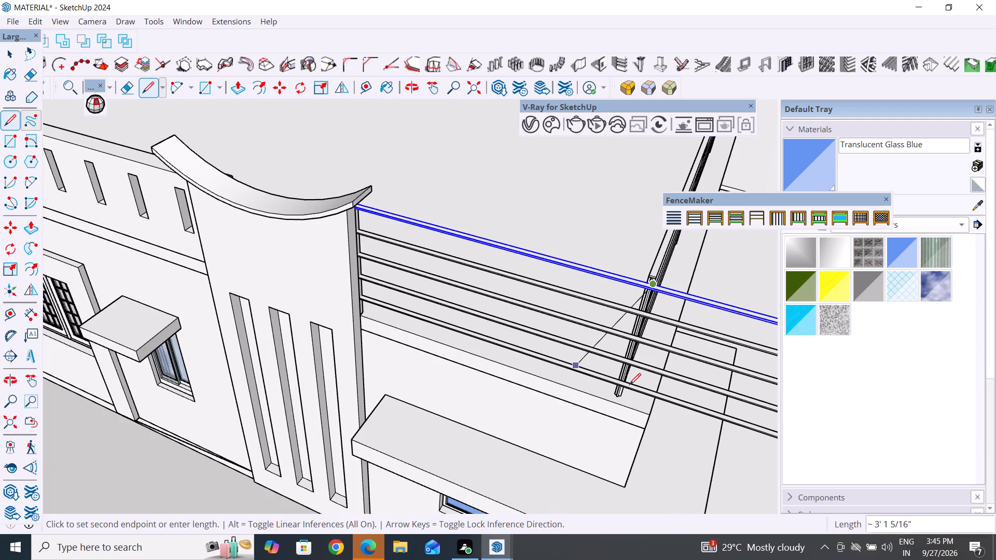
click(623, 390)
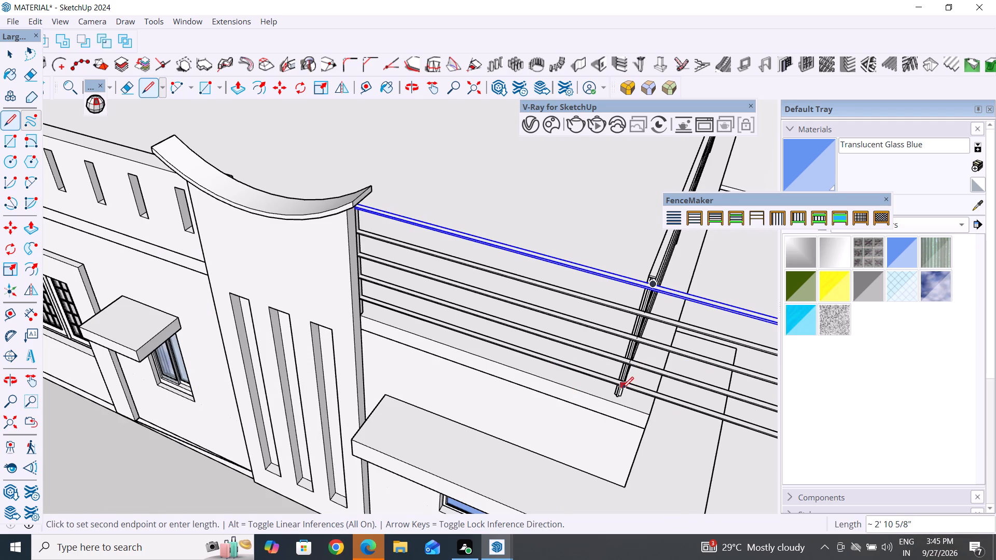
click(11, 53)
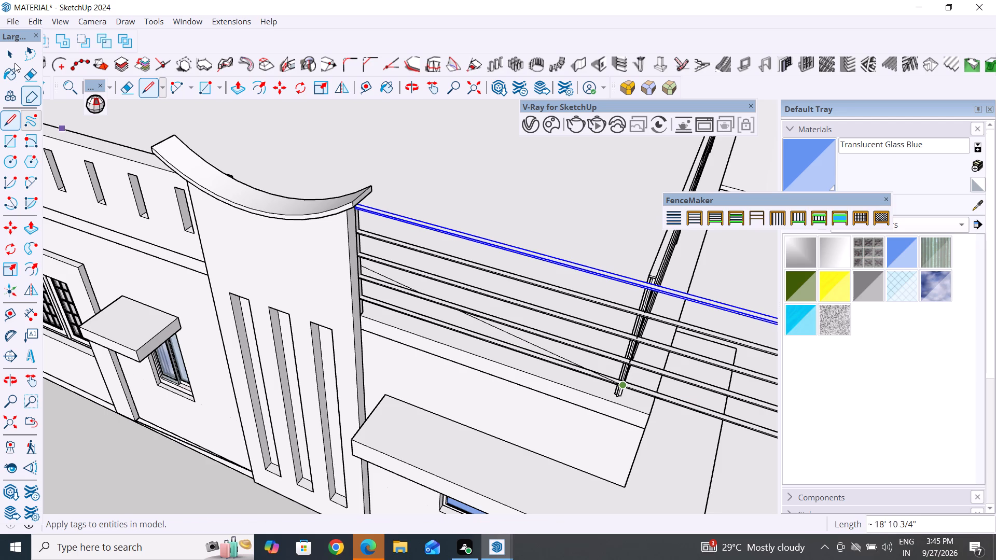
scroll(409, 199, down, 10)
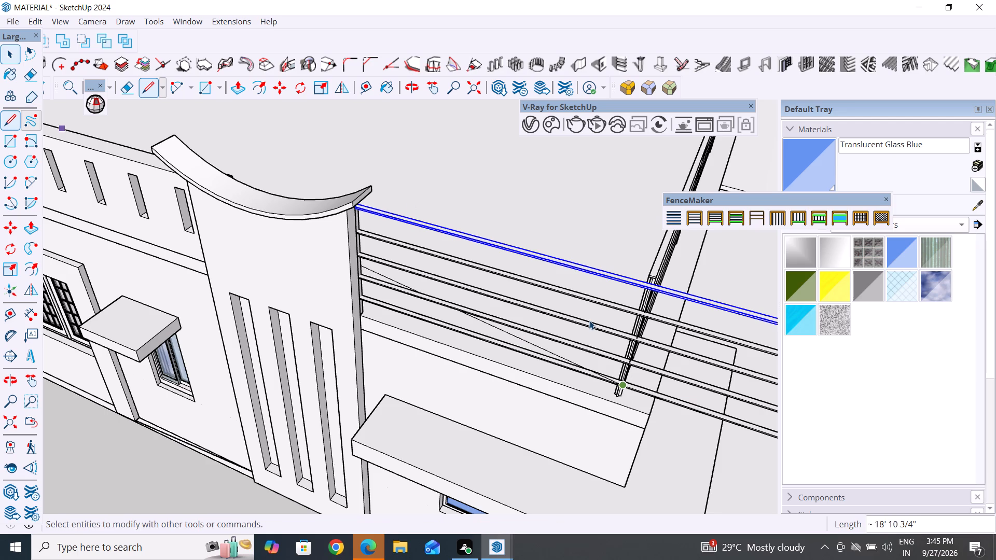
click(13, 57)
click(763, 440)
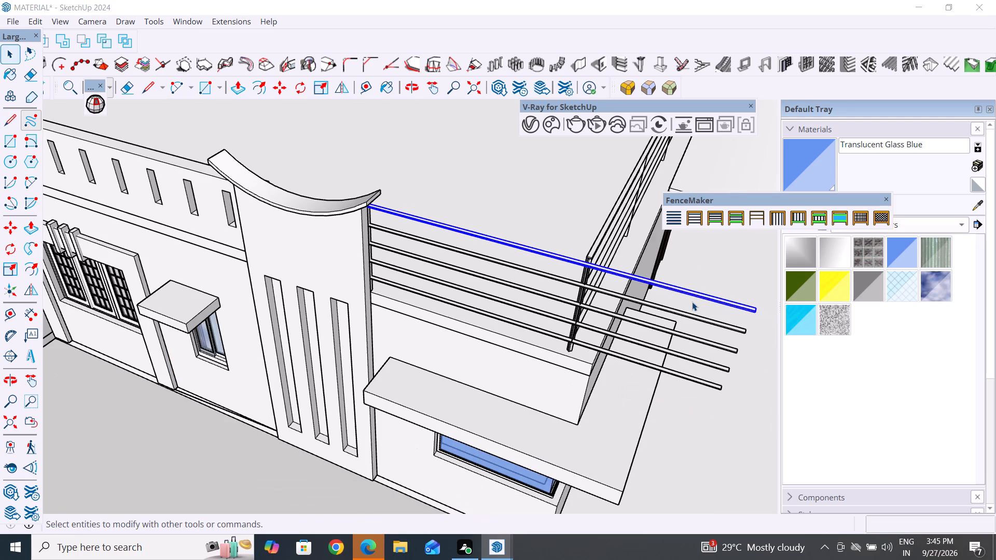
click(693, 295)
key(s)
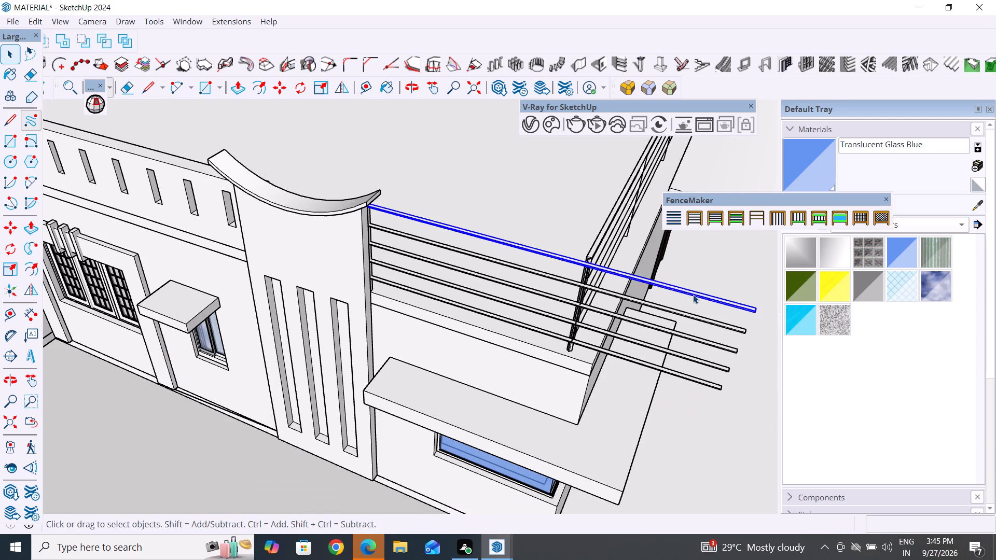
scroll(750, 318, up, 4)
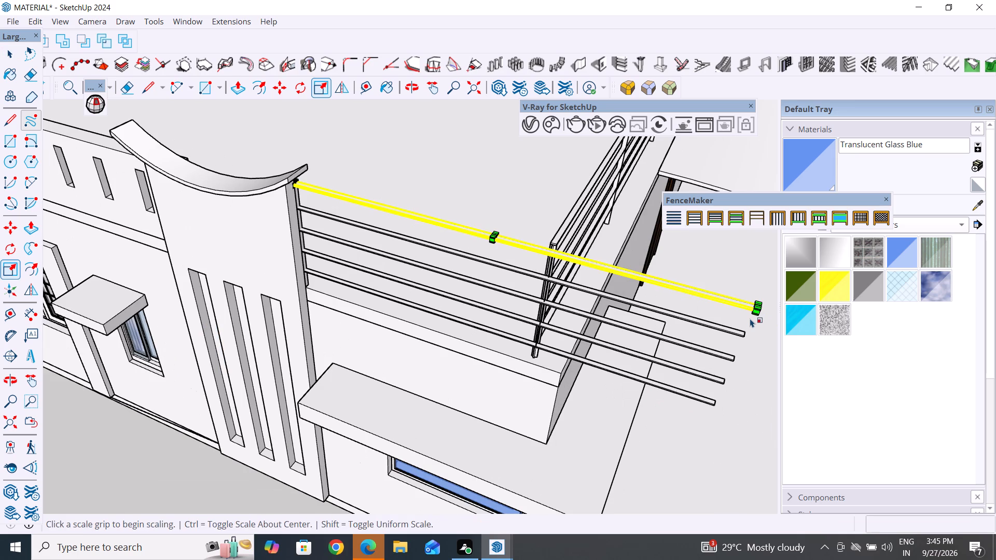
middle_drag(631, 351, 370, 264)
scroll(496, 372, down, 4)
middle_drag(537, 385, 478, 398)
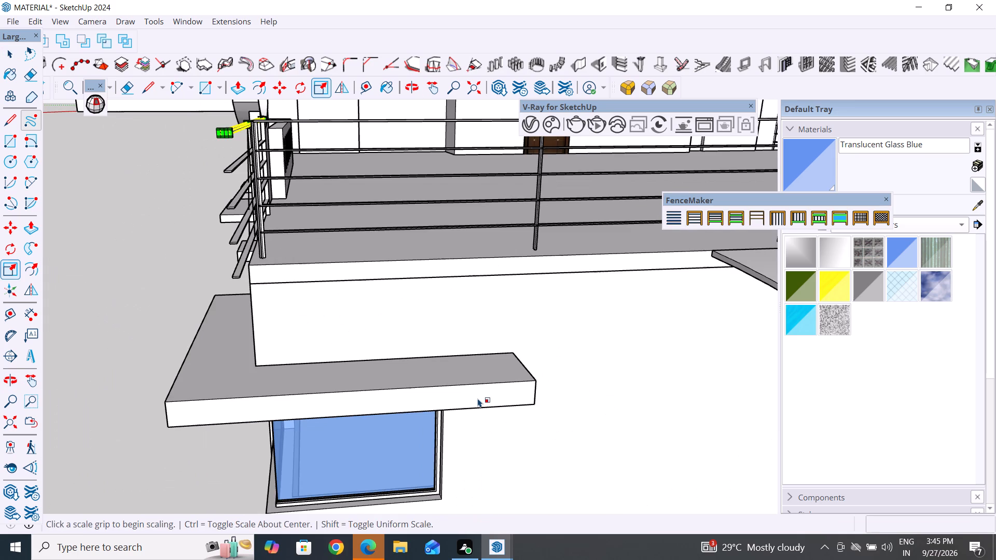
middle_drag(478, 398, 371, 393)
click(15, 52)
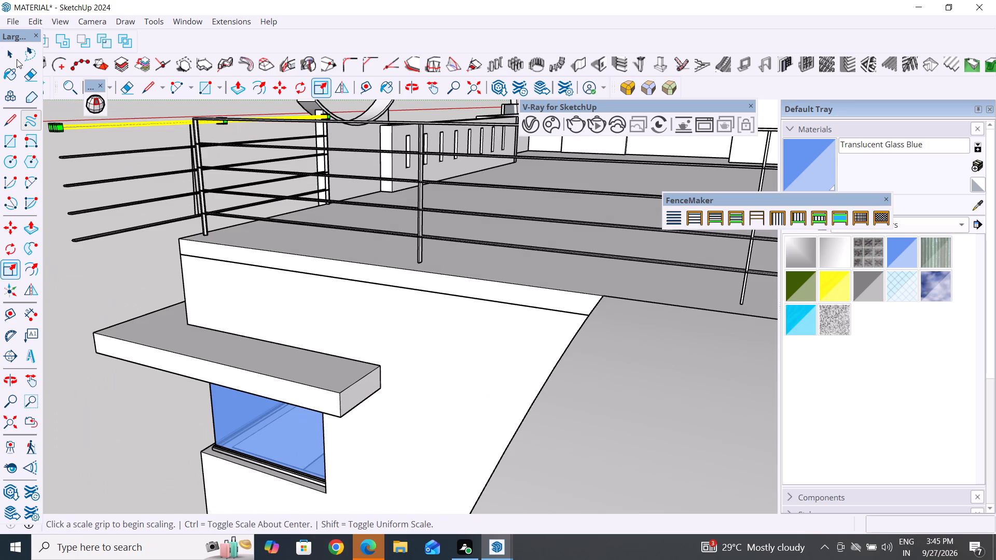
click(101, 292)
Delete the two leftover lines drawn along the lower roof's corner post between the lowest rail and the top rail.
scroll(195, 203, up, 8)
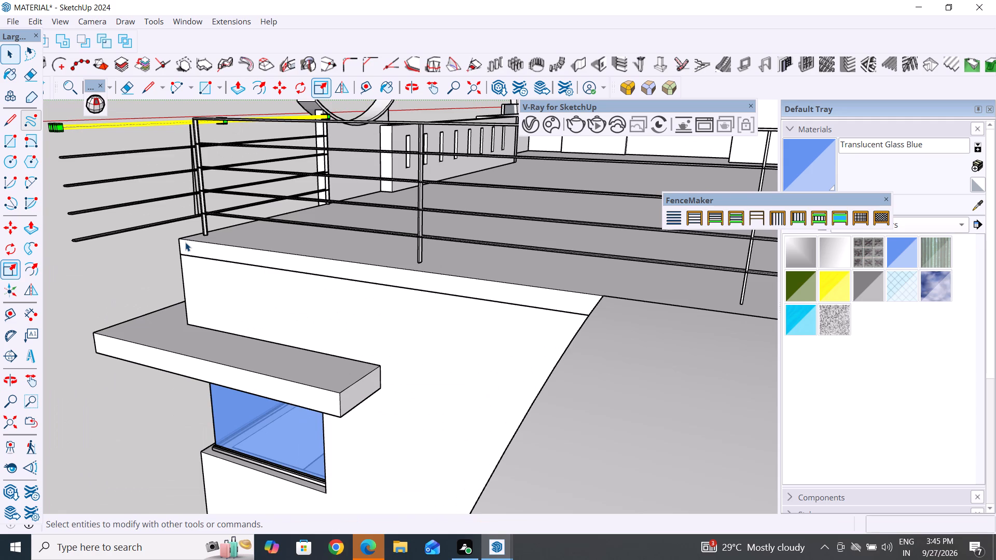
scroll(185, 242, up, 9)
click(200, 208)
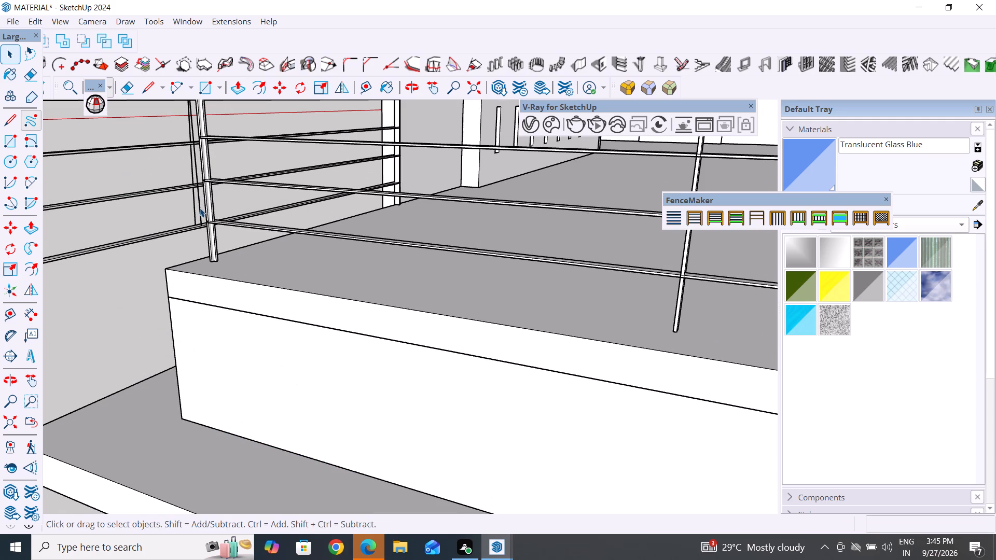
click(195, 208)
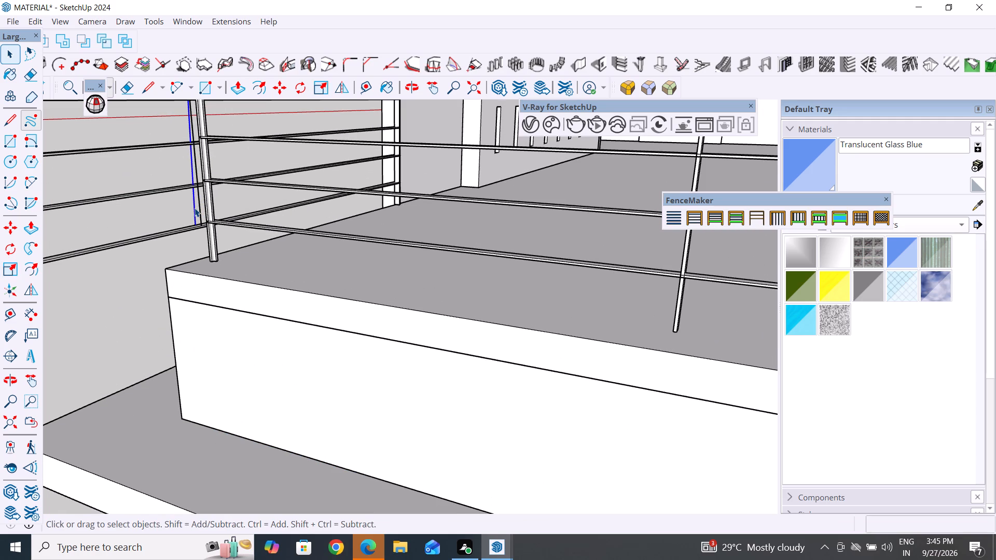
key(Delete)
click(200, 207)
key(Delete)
Undo the recent edits back through the drawn lines, the leftover post's deletion and the last move of the post and rails.
scroll(392, 267, down, 10)
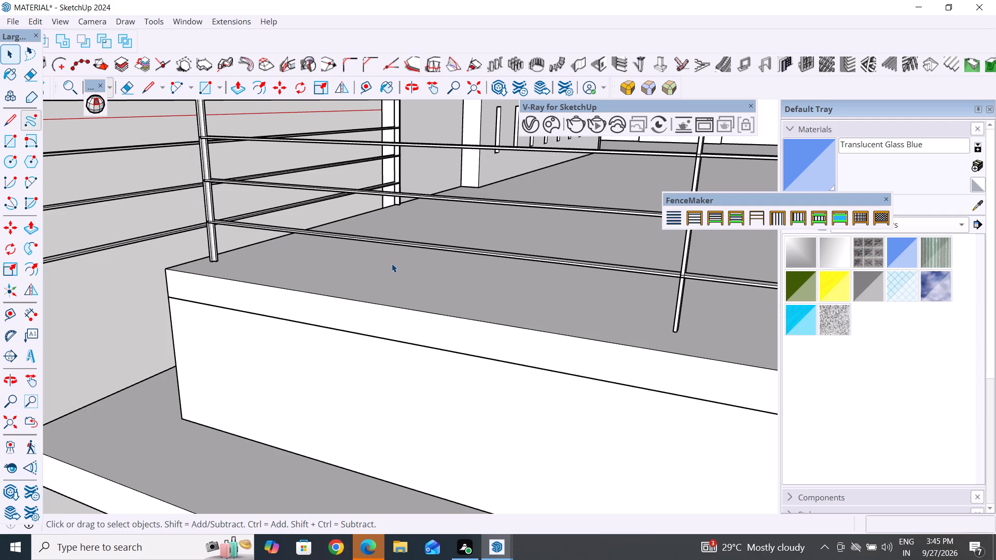
scroll(435, 300, down, 5)
middle_drag(353, 301, 469, 340)
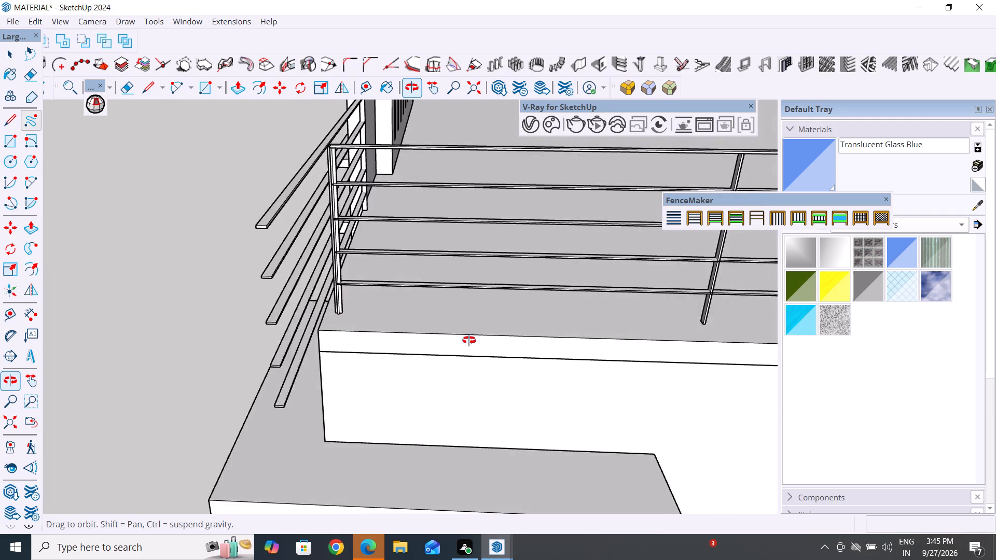
middle_drag(469, 340, 493, 344)
key(ctrl+z)
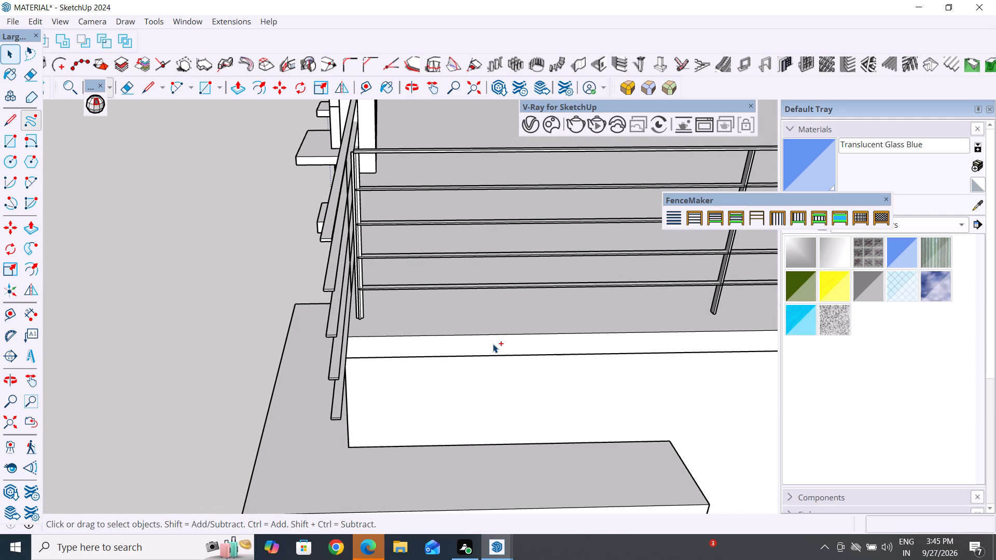
key(ctrl+z)
key(ctrl+z)
key(ctrl+z)
key(ctrl+z)
key(ctrl+z)
key(ctrl+z)
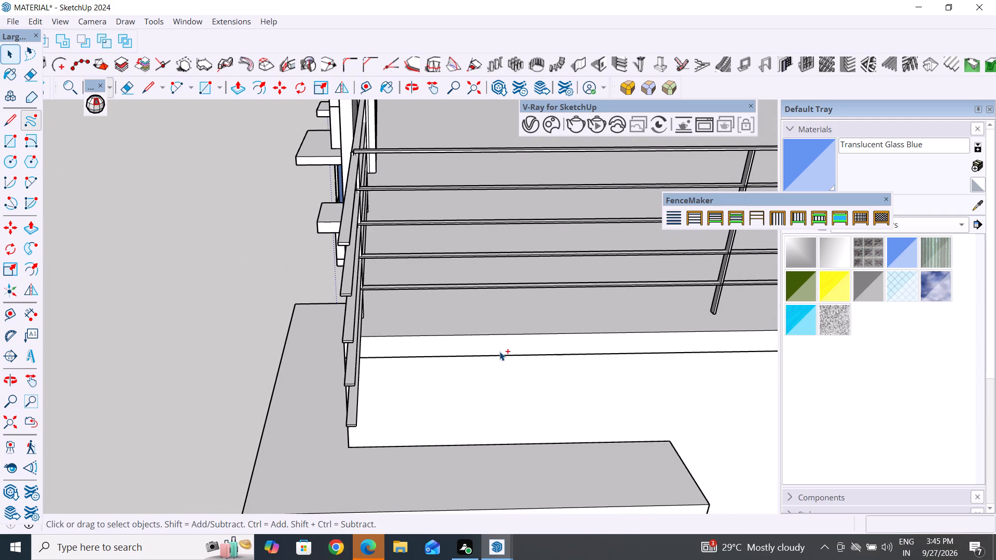
key(ctrl+z)
Scale the top rail shorter so its end at the slotted parapet meets the post at the curved-top wall's other side.
middle_drag(472, 368, 140, 368)
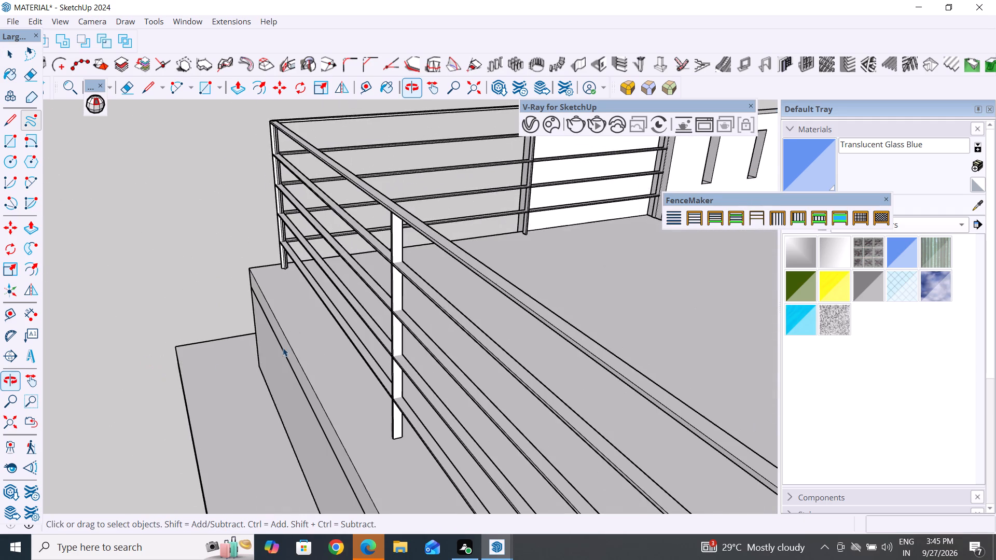
scroll(440, 299, down, 11)
scroll(574, 213, up, 8)
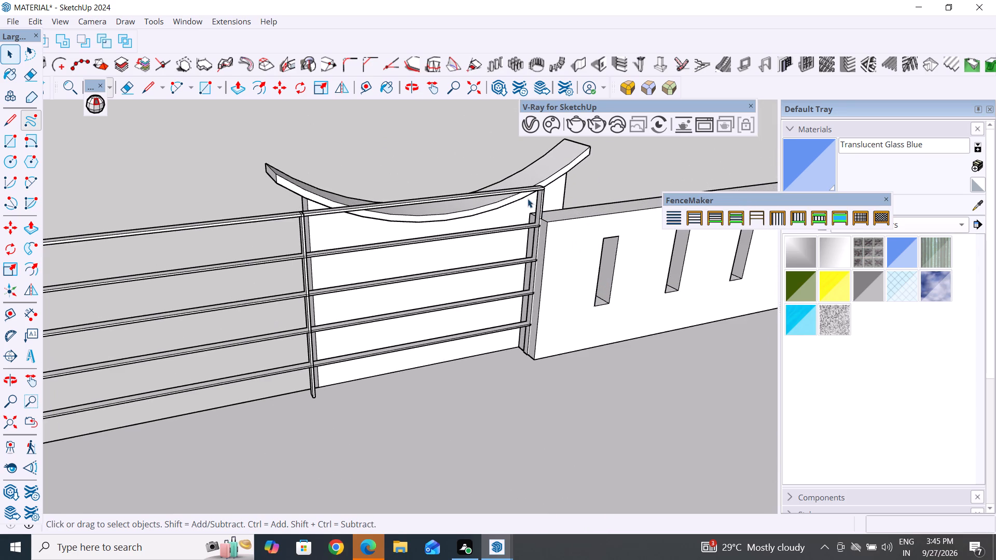
click(524, 192)
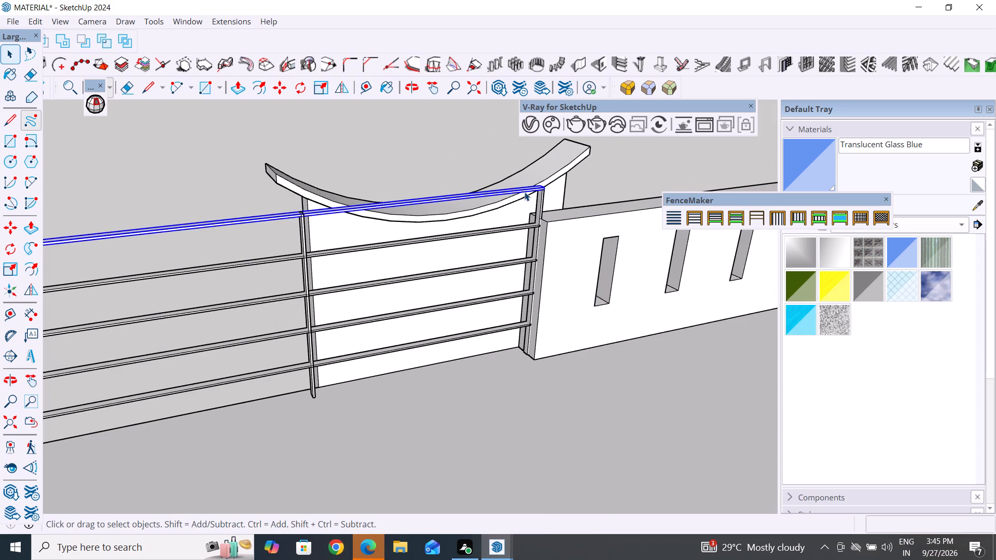
key(s)
scroll(545, 178, up, 4)
middle_drag(579, 241, 556, 389)
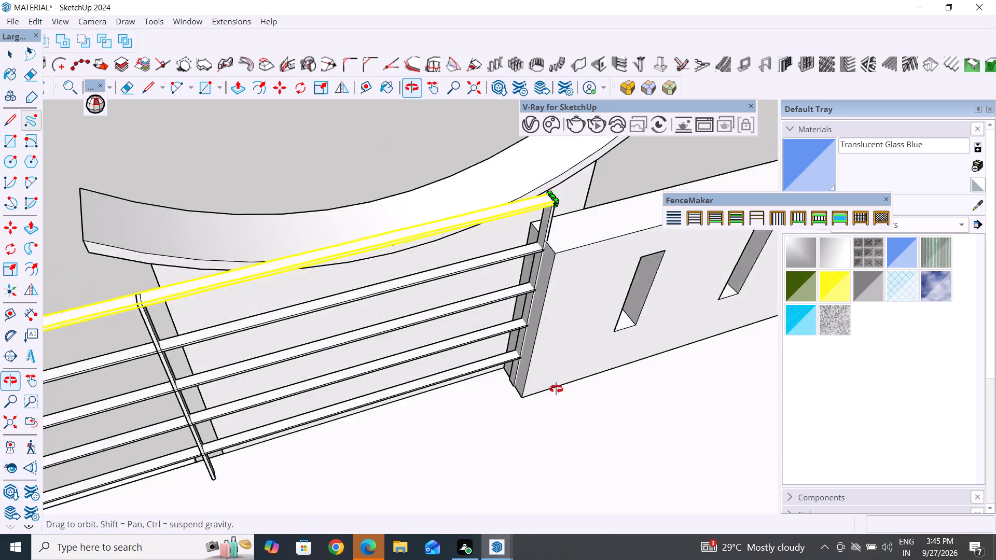
middle_drag(556, 389, 554, 395)
scroll(554, 393, up, 1)
scroll(554, 190, up, 3)
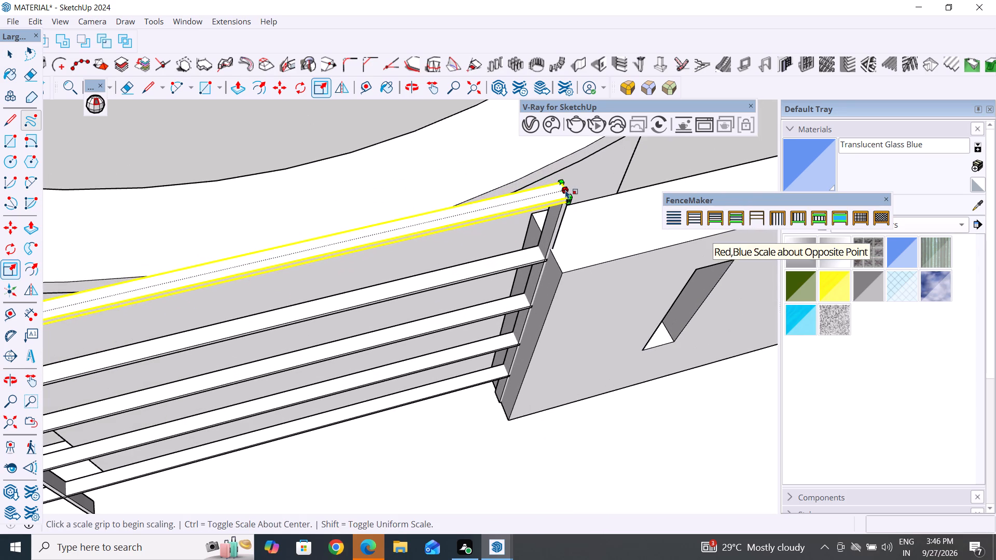
click(565, 190)
scroll(561, 197, down, 3)
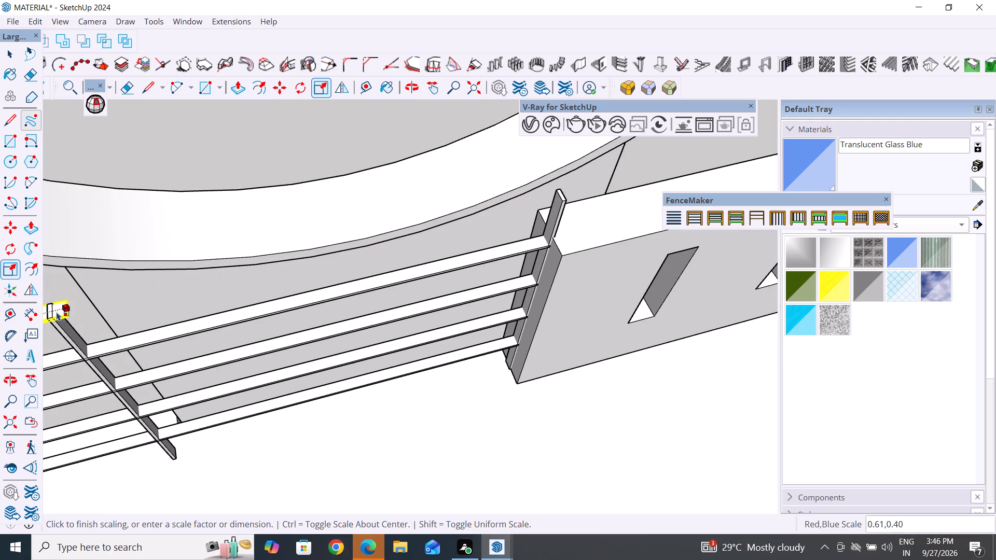
click(57, 312)
Scale the four lower rails shorter from the slotted parapet back to the same post beside the curved-top wall.
click(482, 255)
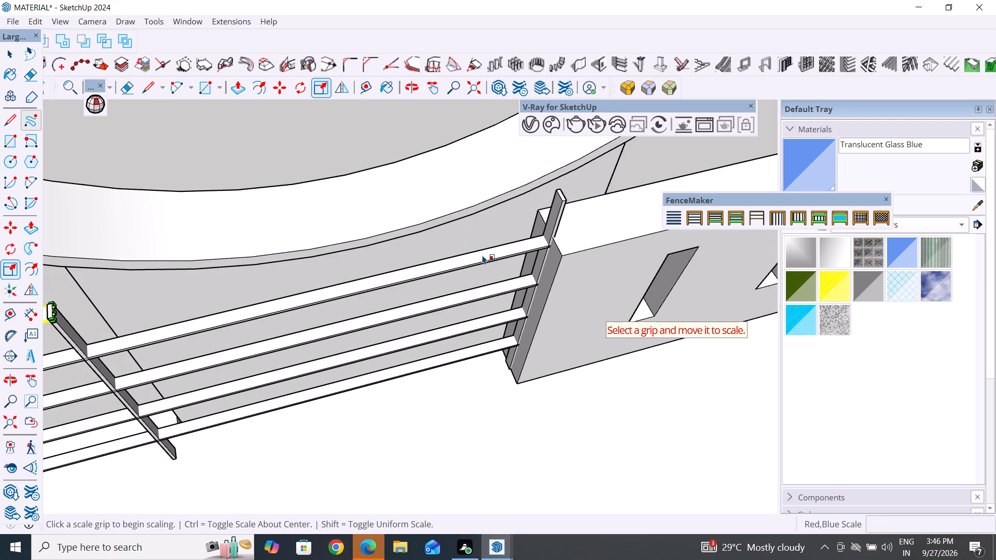
click(503, 258)
key(Escape)
click(520, 253)
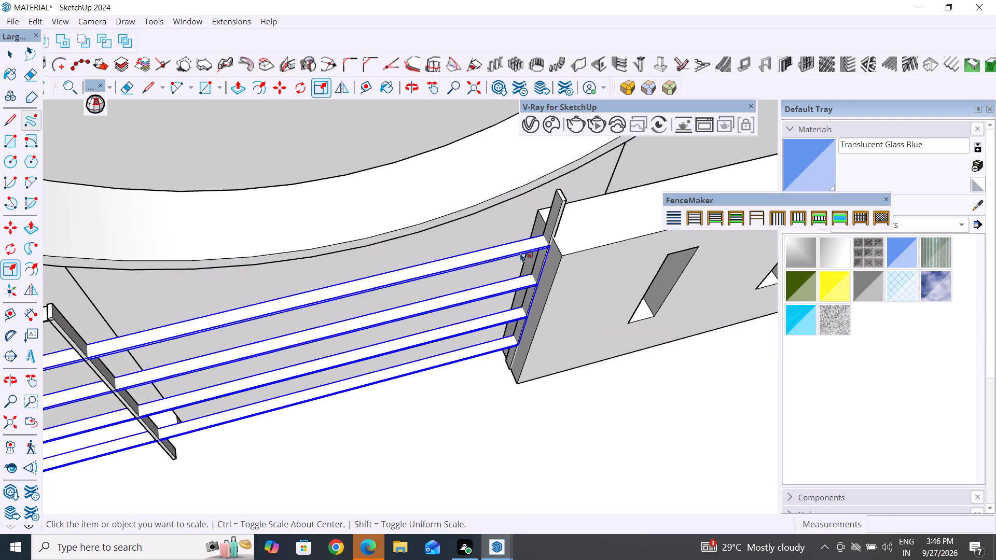
key(s)
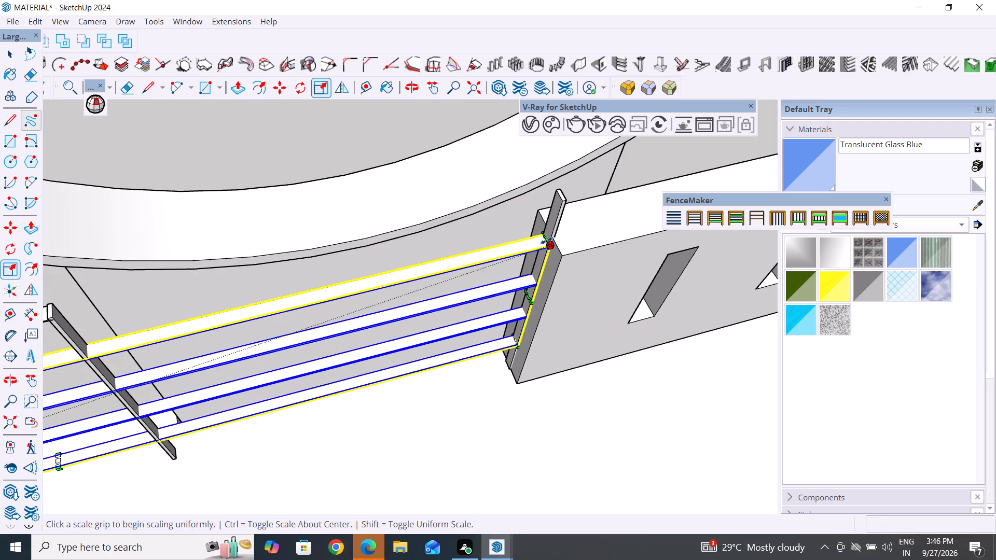
click(543, 235)
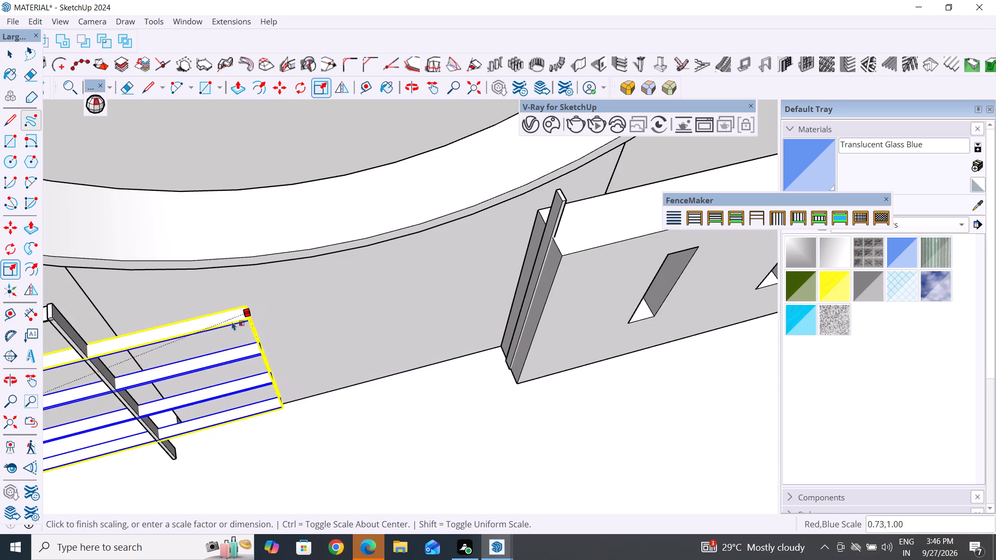
click(86, 350)
Stretch the four lower rails slightly past the post to reach the curved-top wall's side edge, and clear the selection.
scroll(406, 339, down, 6)
middle_drag(366, 390, 299, 373)
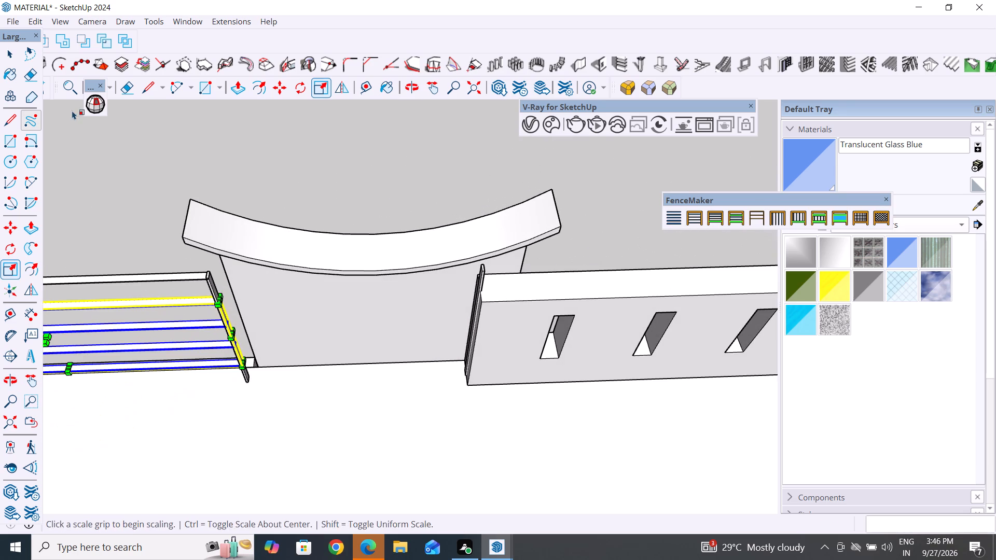
scroll(232, 349, up, 9)
scroll(294, 358, down, 2)
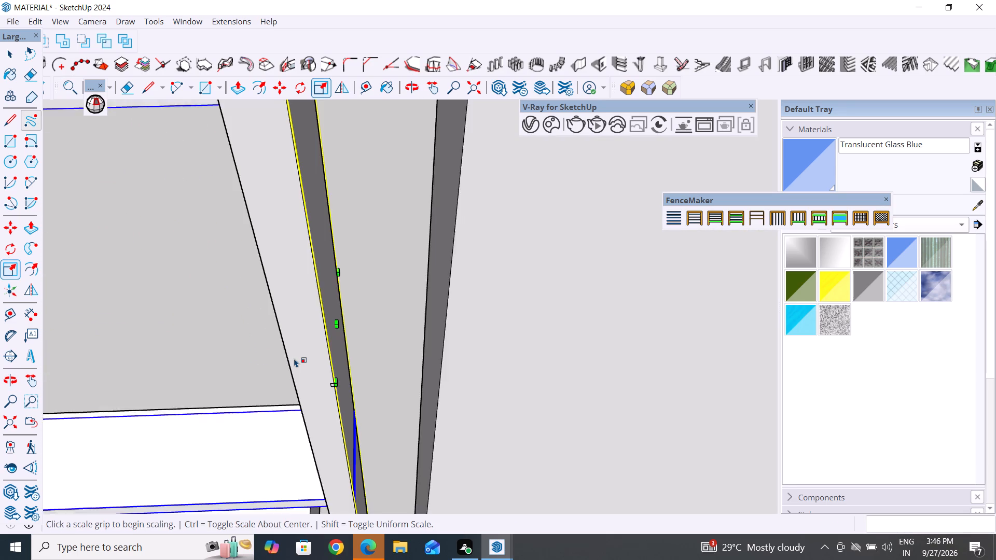
scroll(294, 358, down, 2)
click(333, 330)
scroll(333, 329, down, 4)
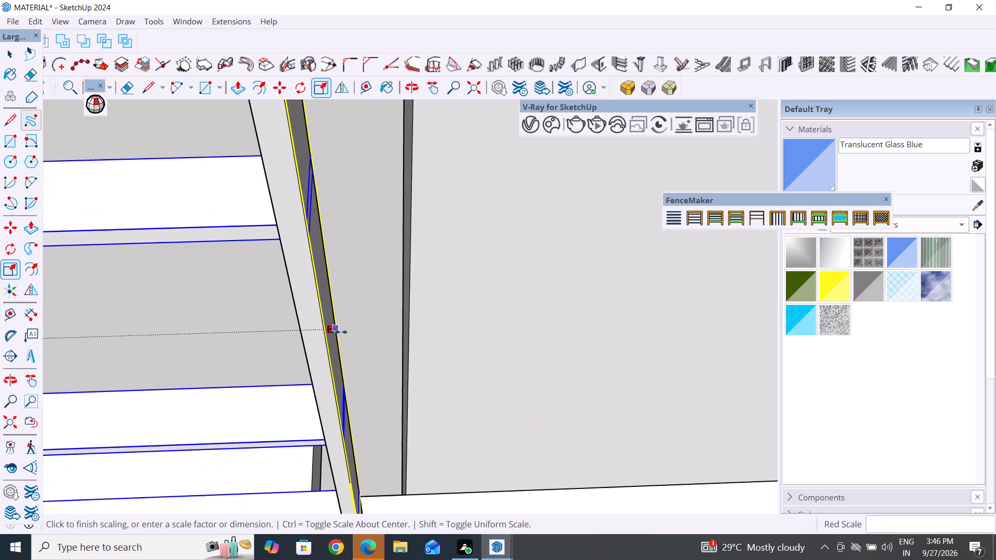
click(407, 327)
scroll(449, 248, down, 6)
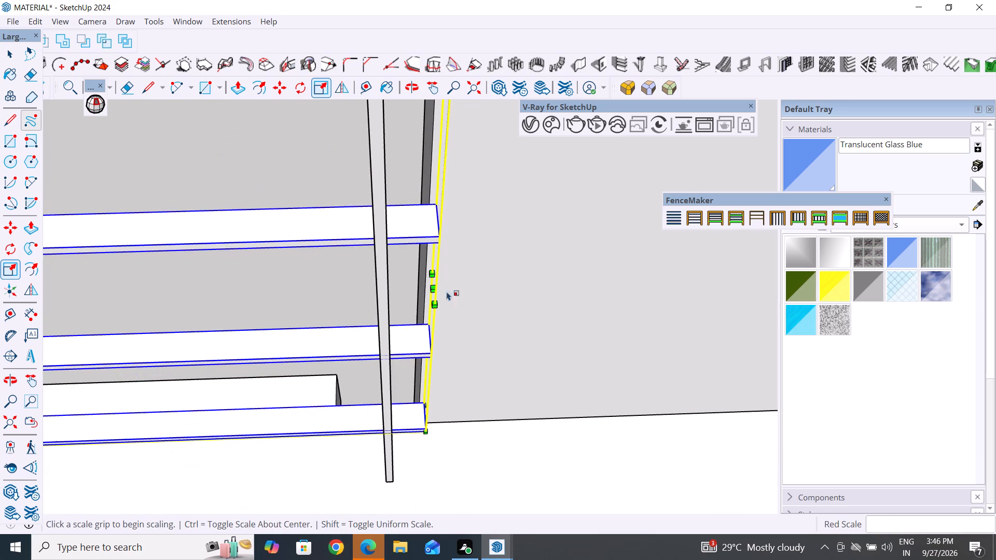
scroll(450, 354, down, 5)
scroll(392, 389, down, 7)
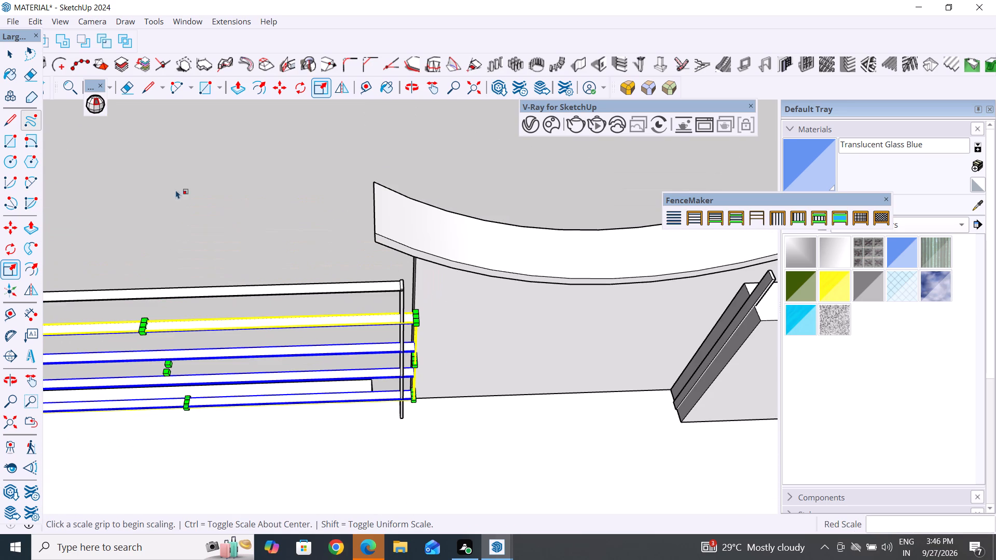
click(16, 60)
click(195, 189)
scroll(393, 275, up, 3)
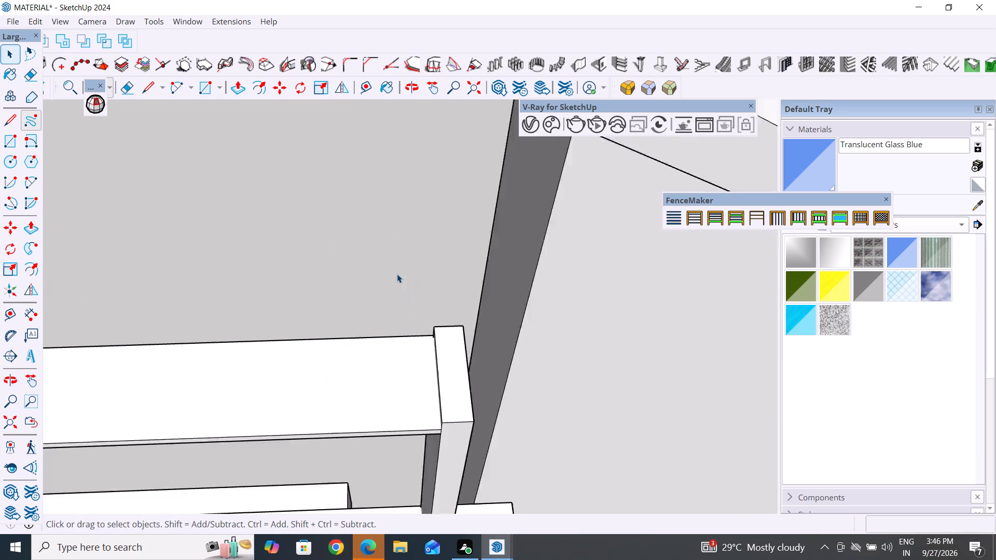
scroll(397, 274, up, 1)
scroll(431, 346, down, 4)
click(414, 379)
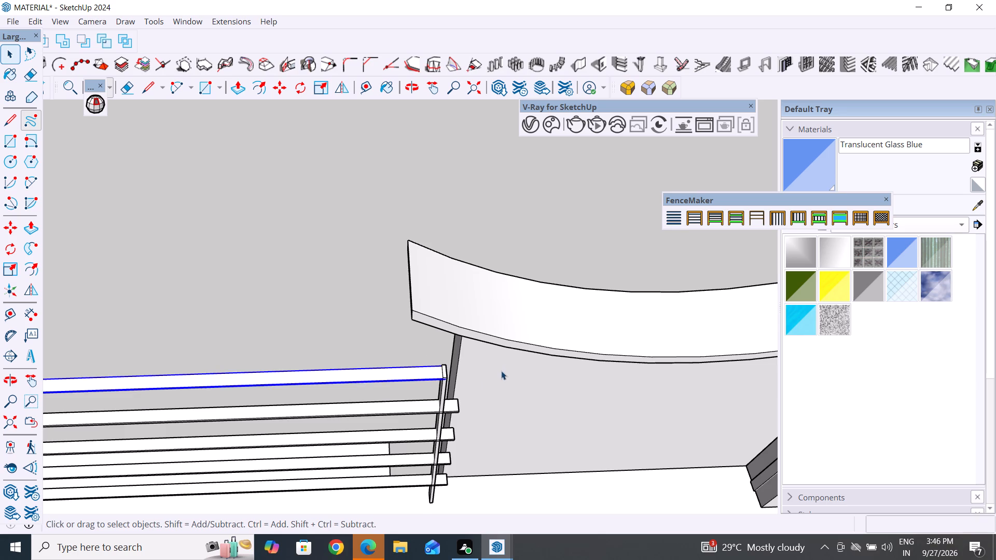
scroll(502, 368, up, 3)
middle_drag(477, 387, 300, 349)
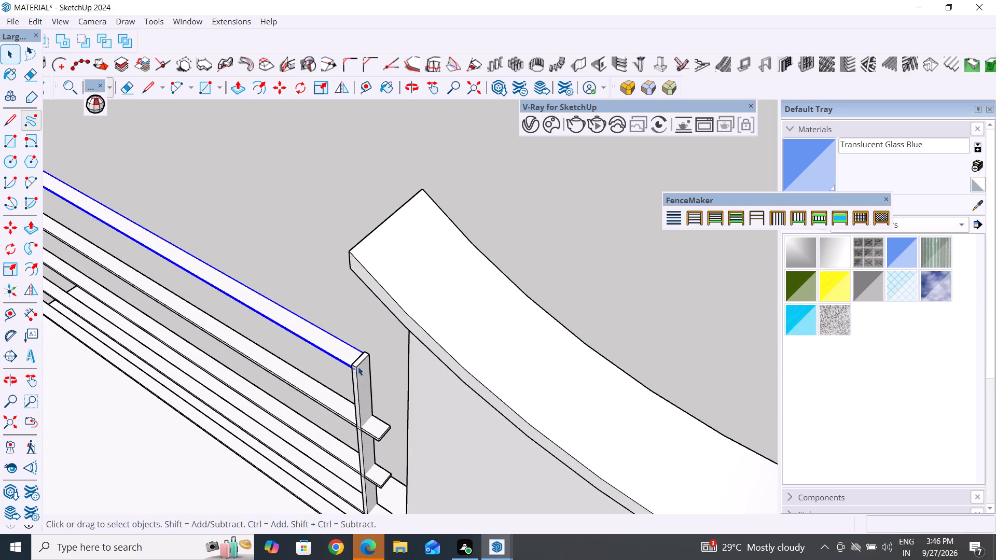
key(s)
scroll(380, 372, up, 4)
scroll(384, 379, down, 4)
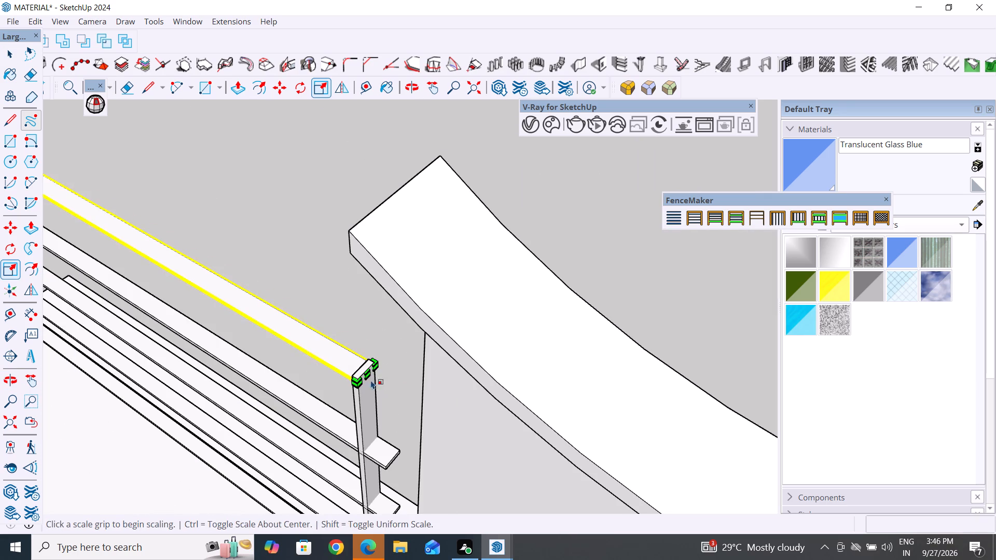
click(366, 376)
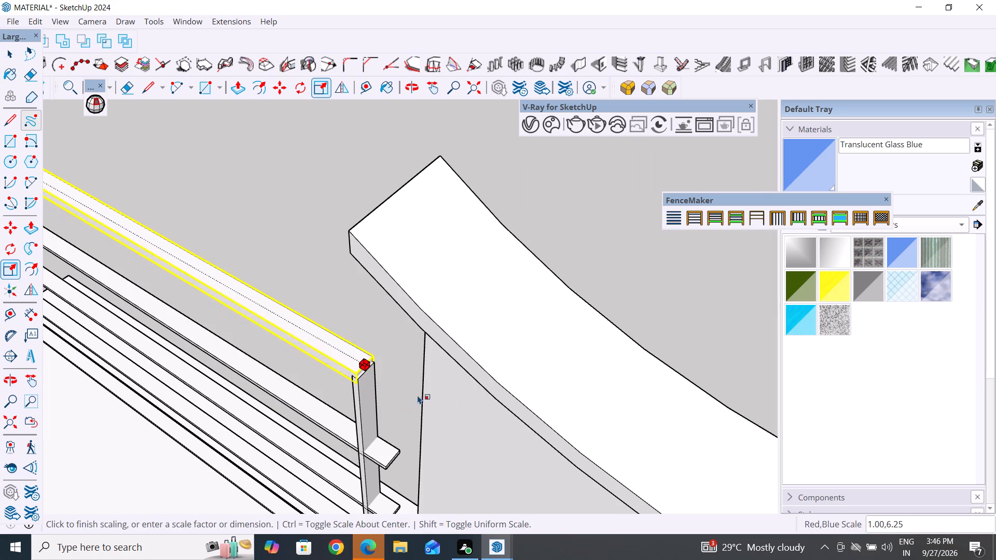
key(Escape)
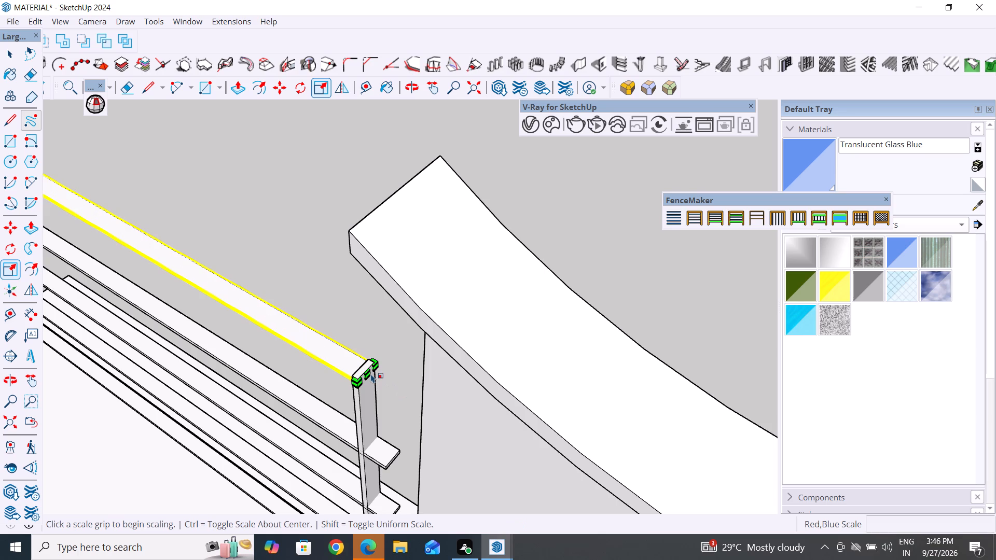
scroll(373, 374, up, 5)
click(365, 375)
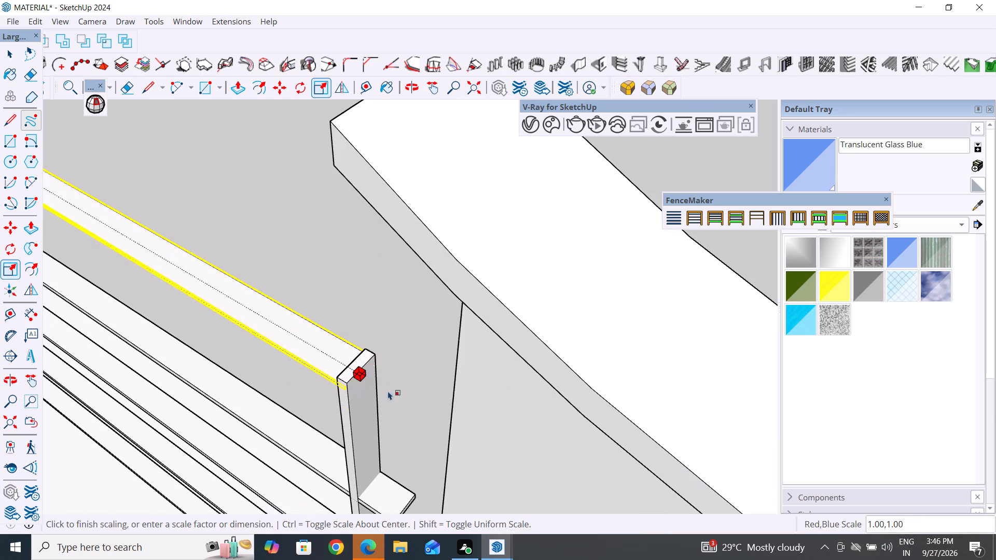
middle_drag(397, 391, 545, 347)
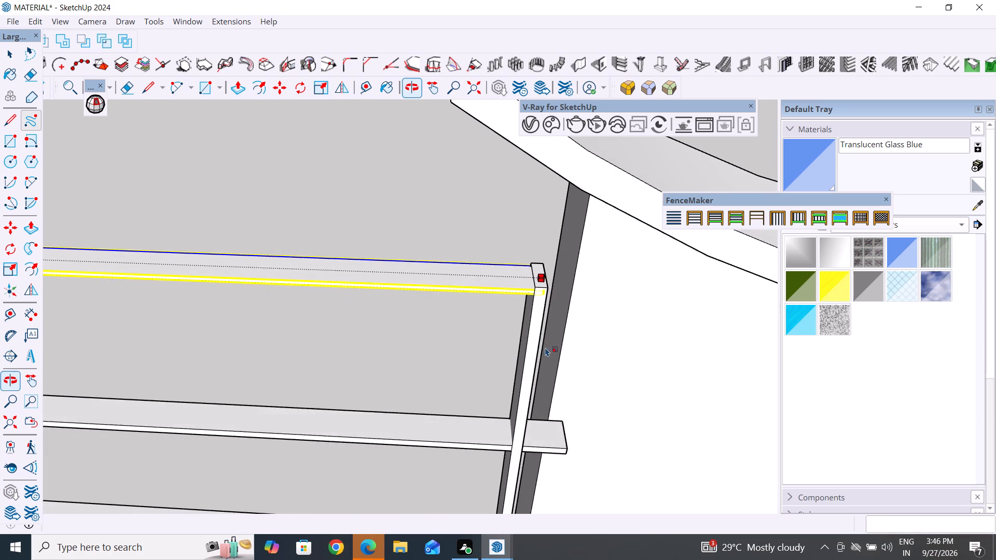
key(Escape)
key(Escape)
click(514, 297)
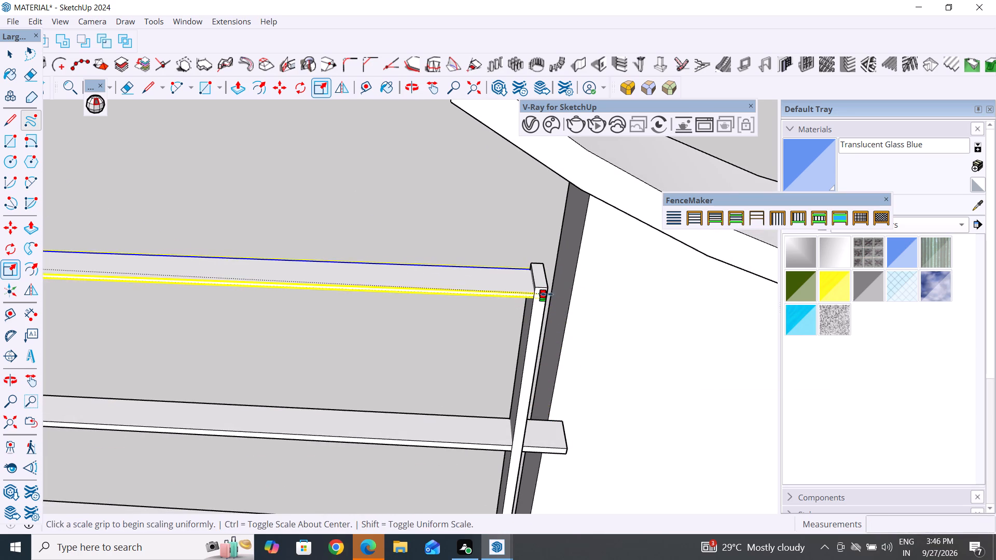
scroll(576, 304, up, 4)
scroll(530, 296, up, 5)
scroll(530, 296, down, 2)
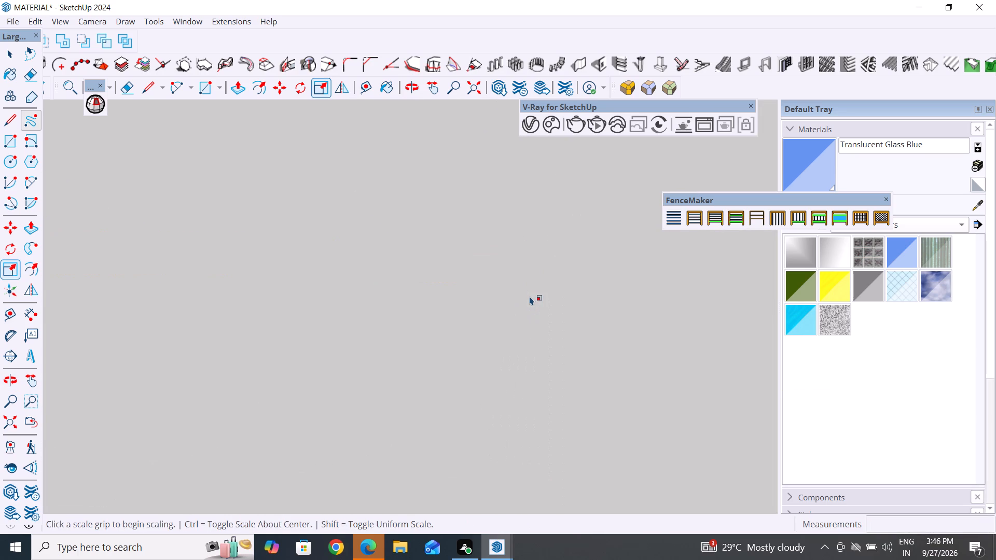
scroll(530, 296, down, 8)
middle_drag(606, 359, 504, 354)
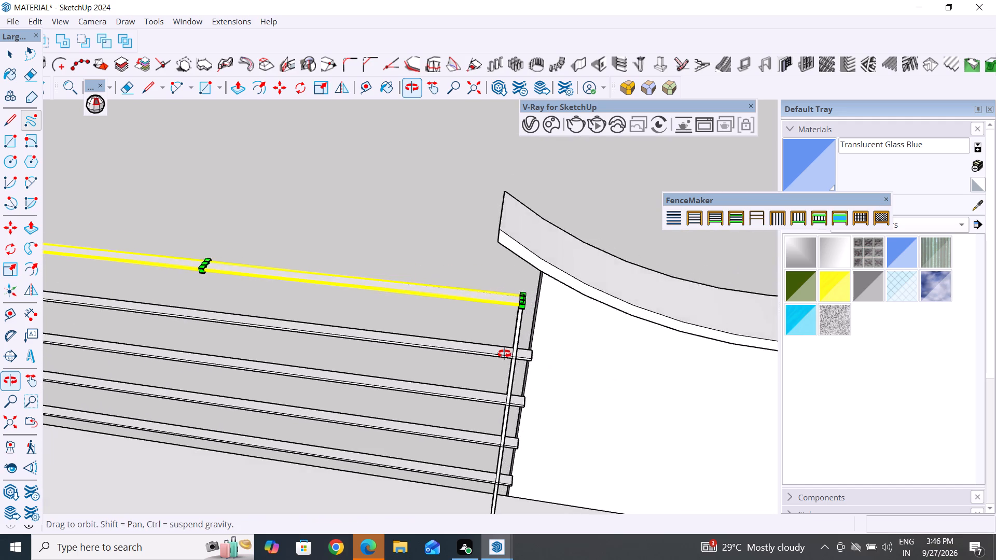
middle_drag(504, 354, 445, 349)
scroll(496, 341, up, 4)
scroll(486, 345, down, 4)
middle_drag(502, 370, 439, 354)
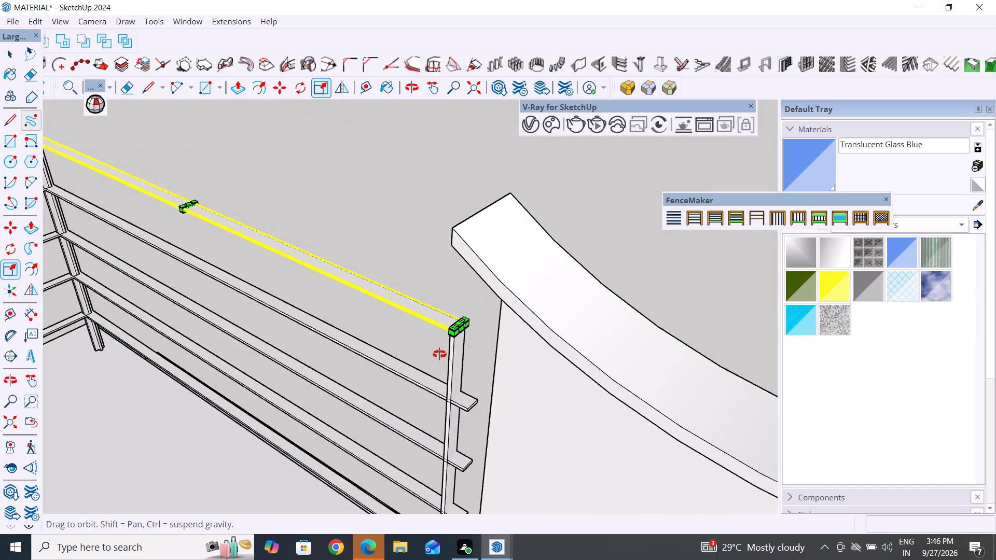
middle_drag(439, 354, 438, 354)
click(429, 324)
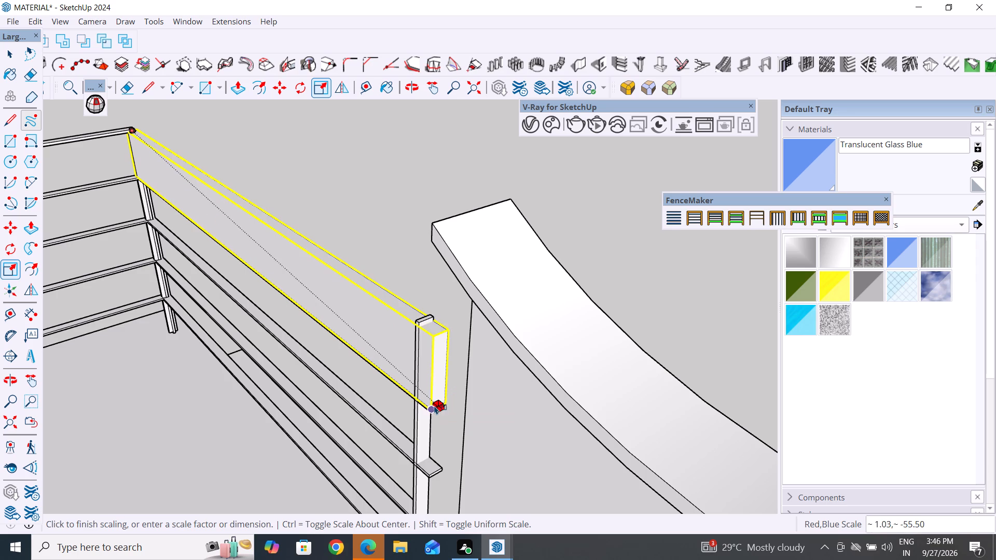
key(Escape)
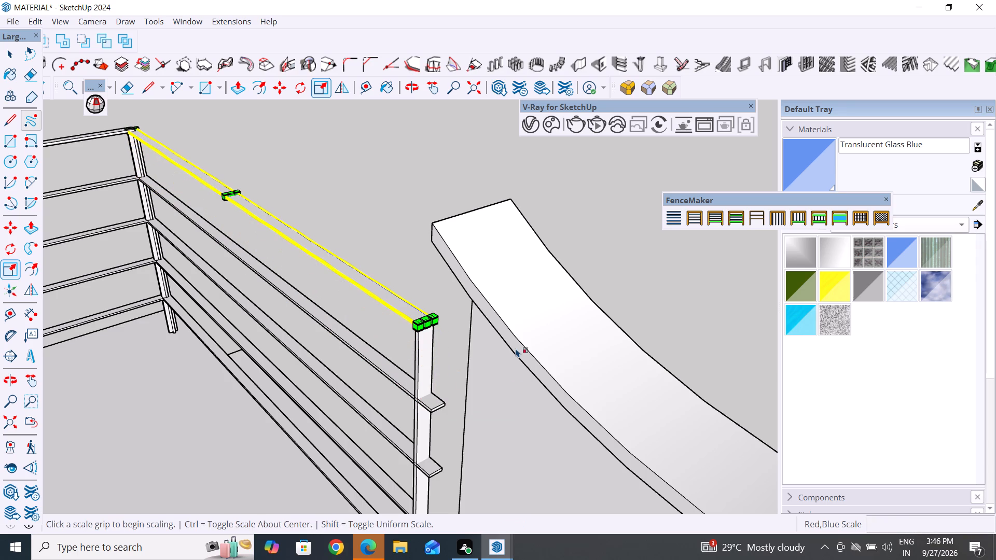
Move the end post 2 3/8" to the curved-top wall's side edge, covering the lower rails' ends, and clear the selection.
scroll(516, 348, down, 6)
middle_drag(511, 377, 663, 381)
click(13, 60)
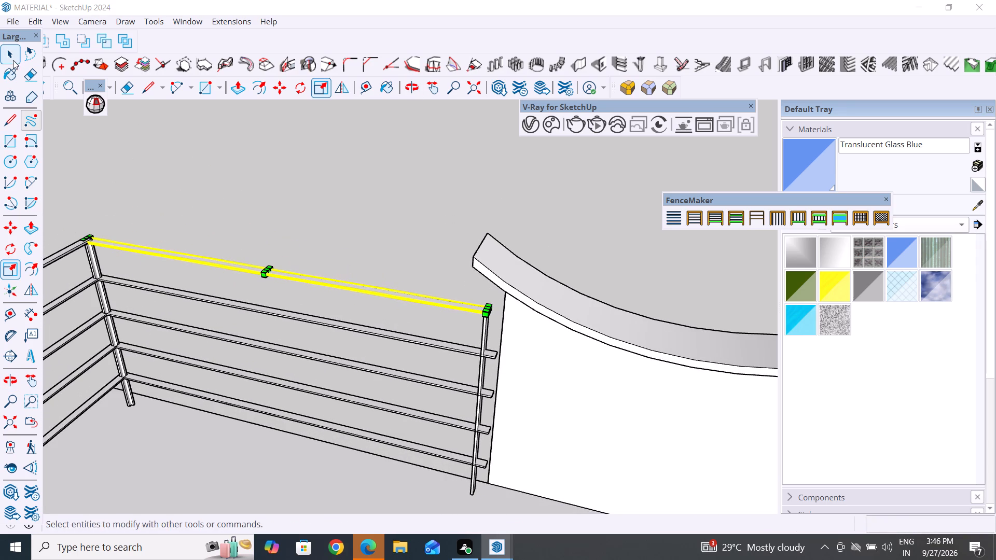
click(472, 482)
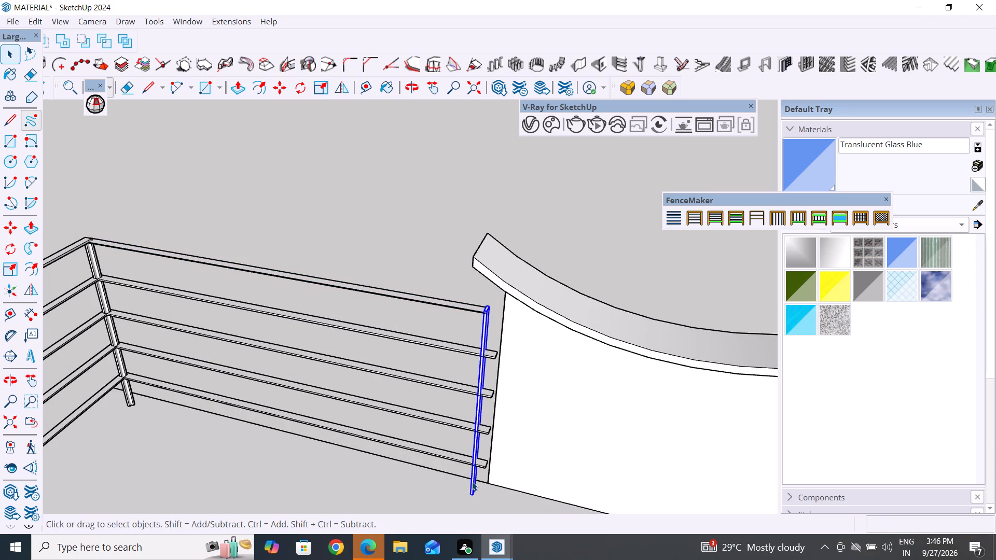
key(m)
click(480, 496)
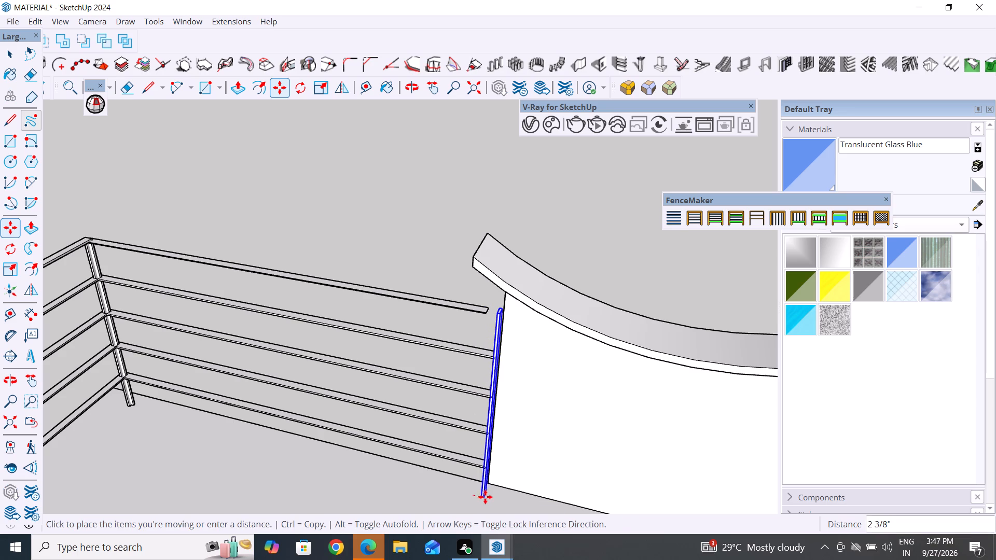
click(485, 497)
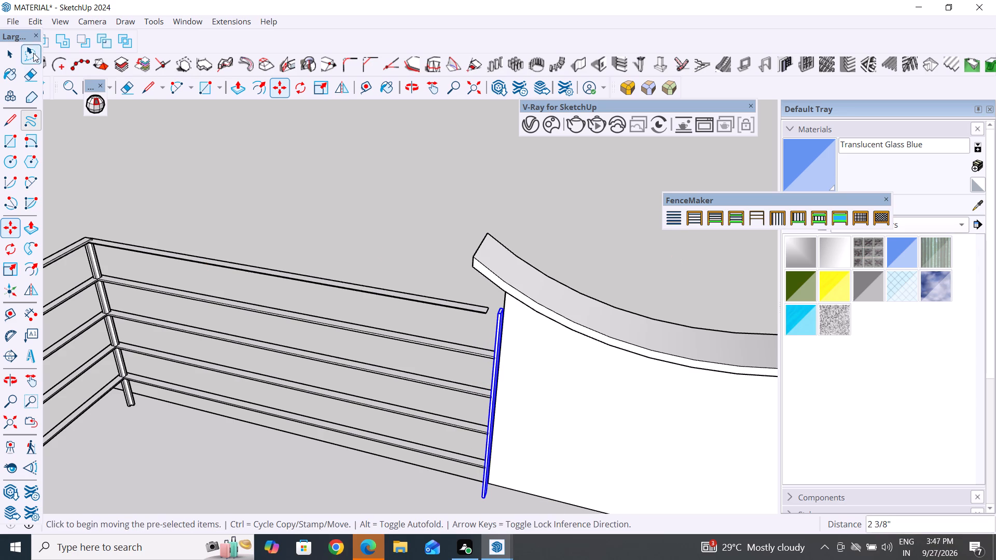
click(15, 54)
click(272, 207)
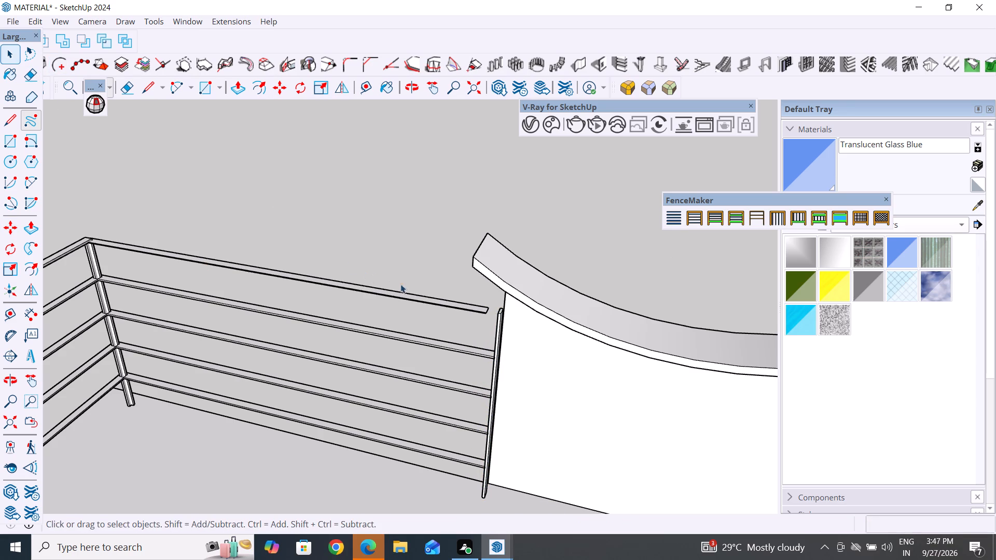
Scale the top rail to the moved post's top endpoint, about 1.02 along red and 3.12 along blue, and clear the selection.
click(408, 302)
click(409, 297)
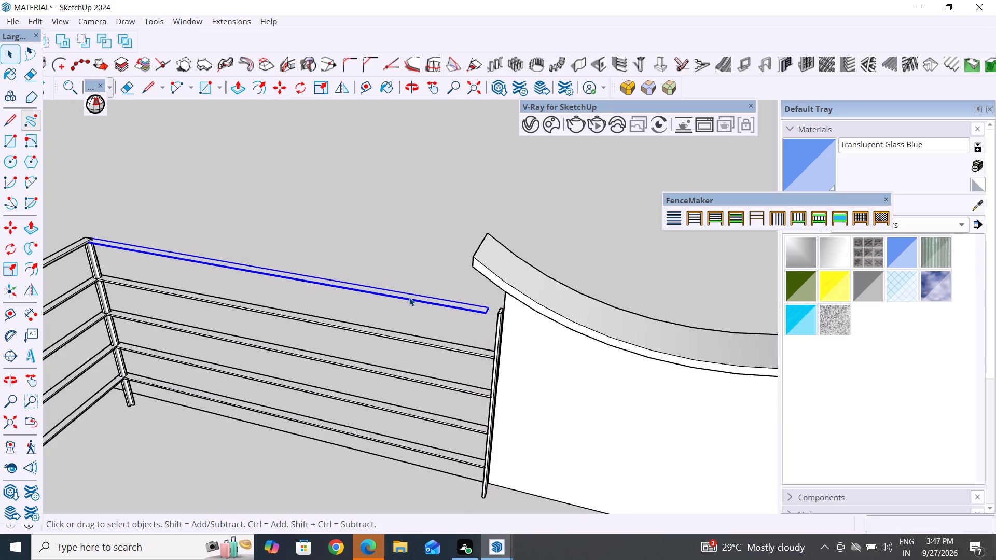
key(s)
scroll(494, 317, up, 4)
scroll(491, 352, down, 4)
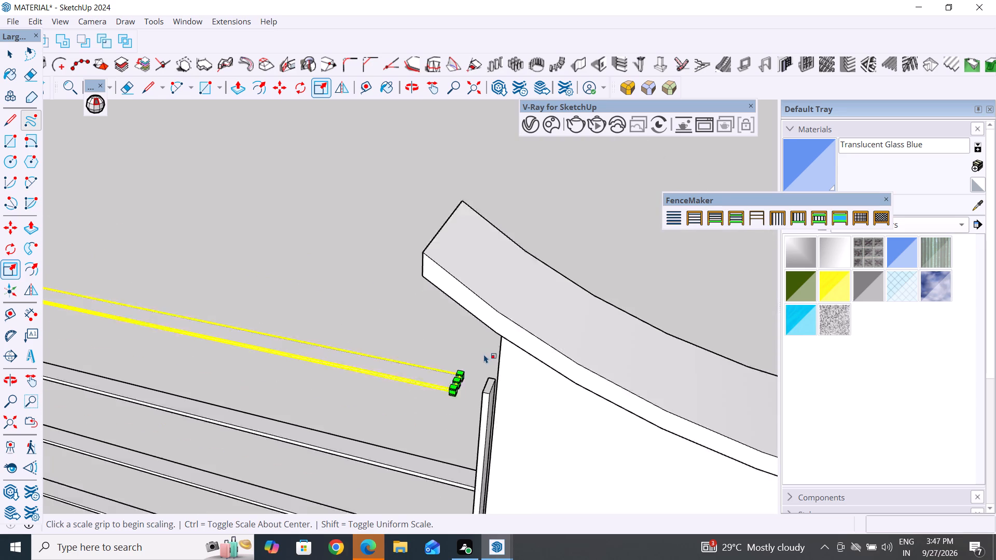
middle_drag(535, 382, 477, 463)
scroll(464, 401, up, 4)
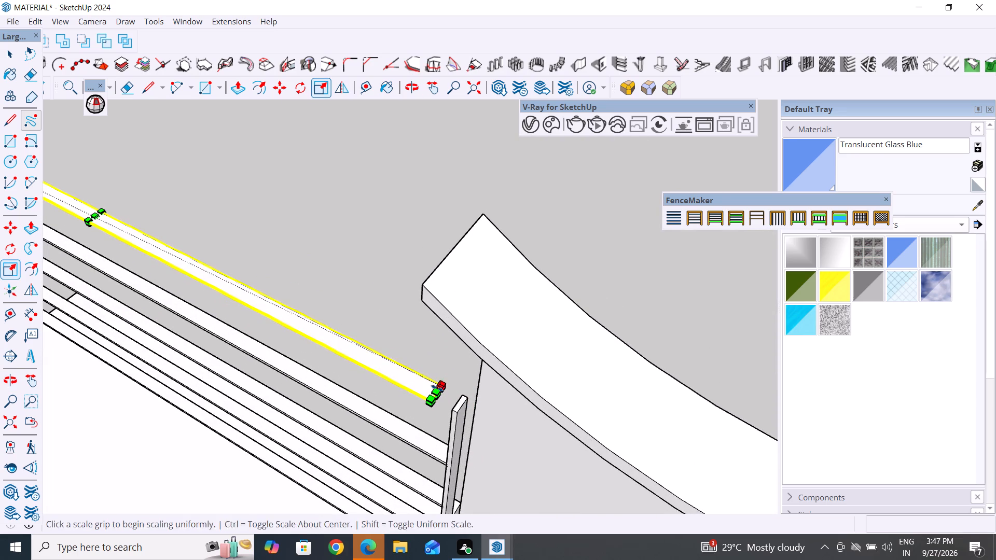
click(436, 395)
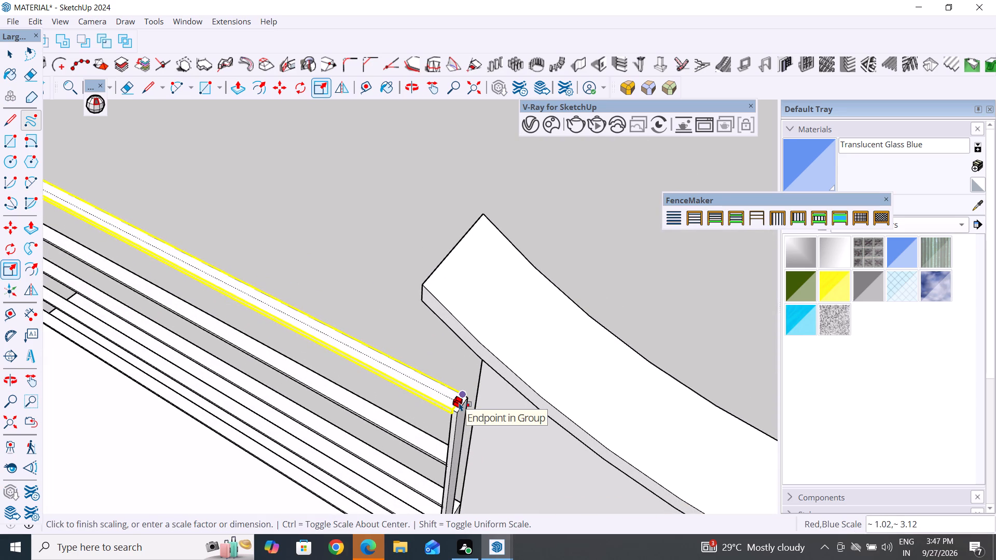
click(460, 402)
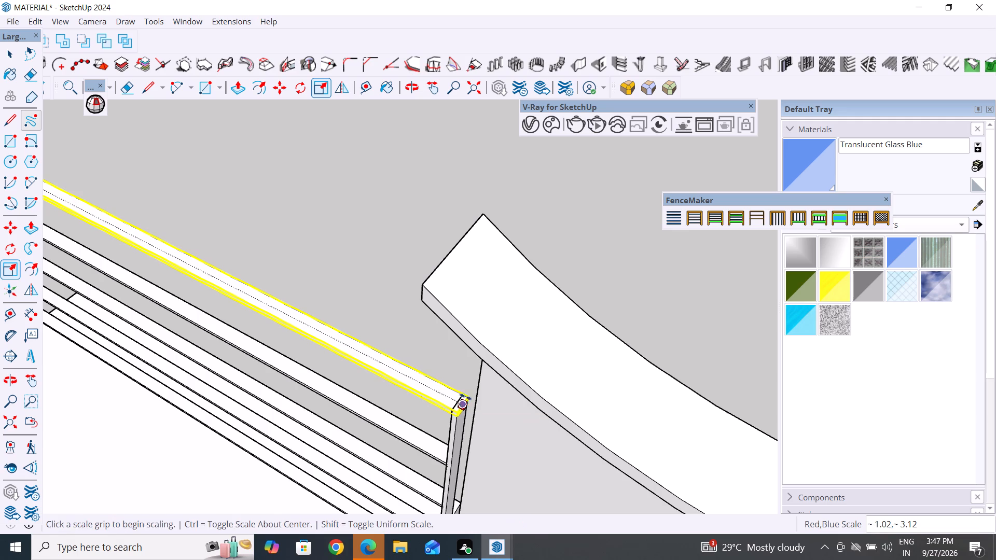
scroll(564, 374, down, 5)
middle_drag(500, 410, 655, 376)
scroll(650, 375, down, 5)
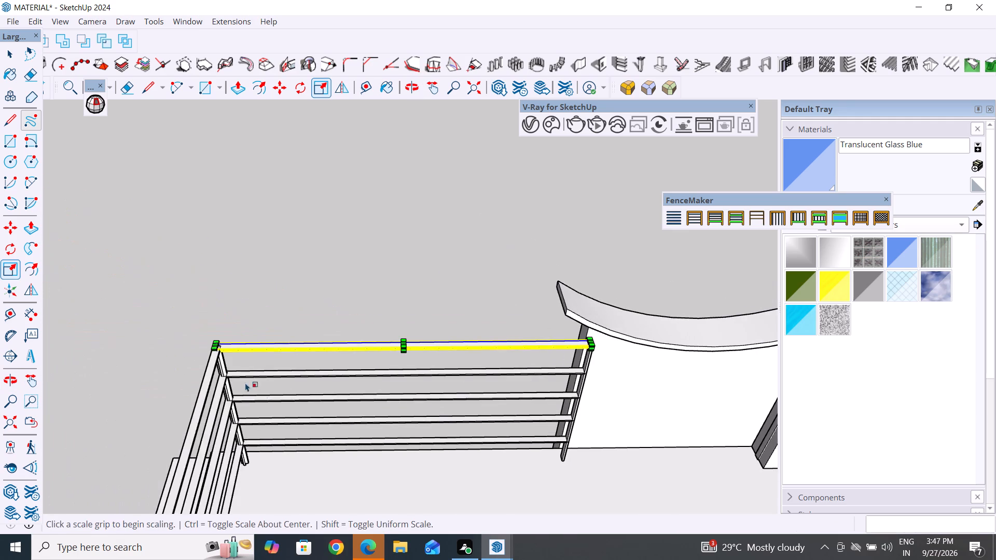
scroll(238, 369, up, 3)
middle_drag(323, 372, 782, 304)
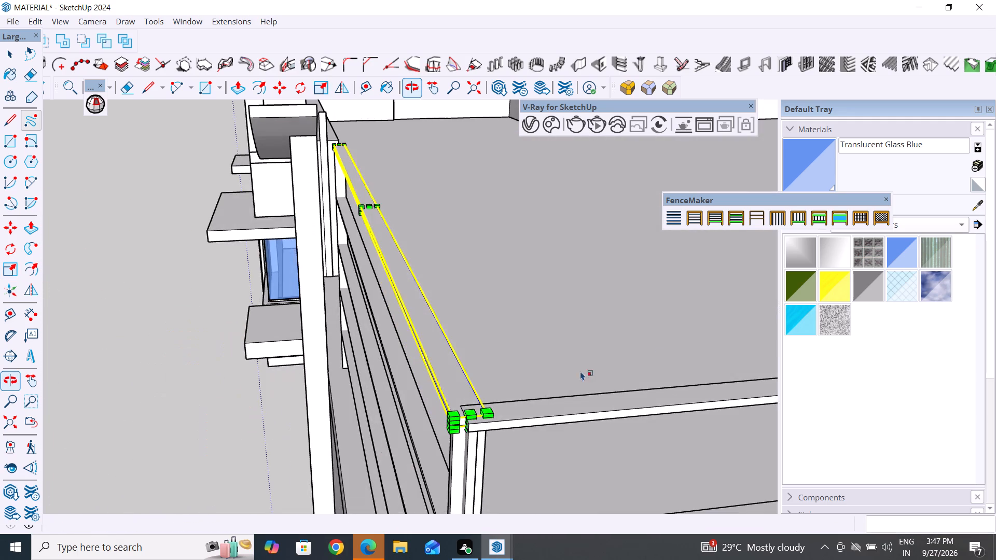
middle_drag(468, 427, 711, 374)
middle_drag(474, 422, 573, 376)
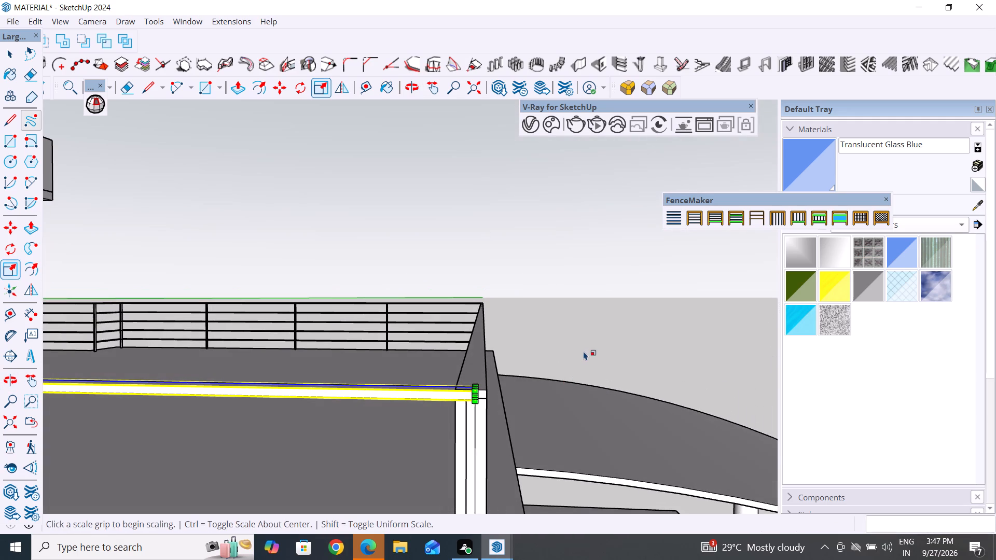
click(585, 349)
click(9, 59)
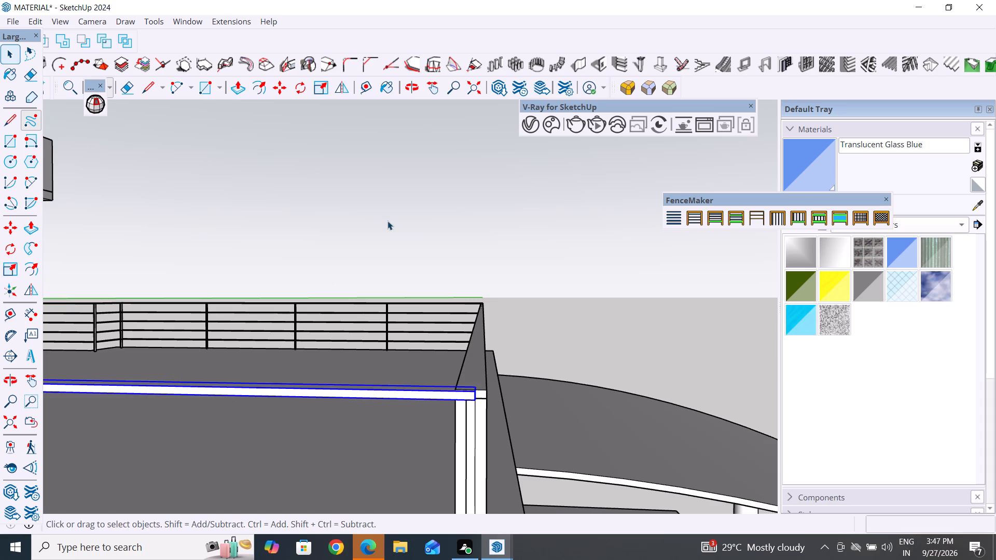
click(388, 221)
Examine the lower-roof railing from outside, including the run beside the curved-top wall and its far corner.
scroll(455, 398, up, 5)
middle_drag(532, 404, 432, 424)
scroll(604, 304, down, 4)
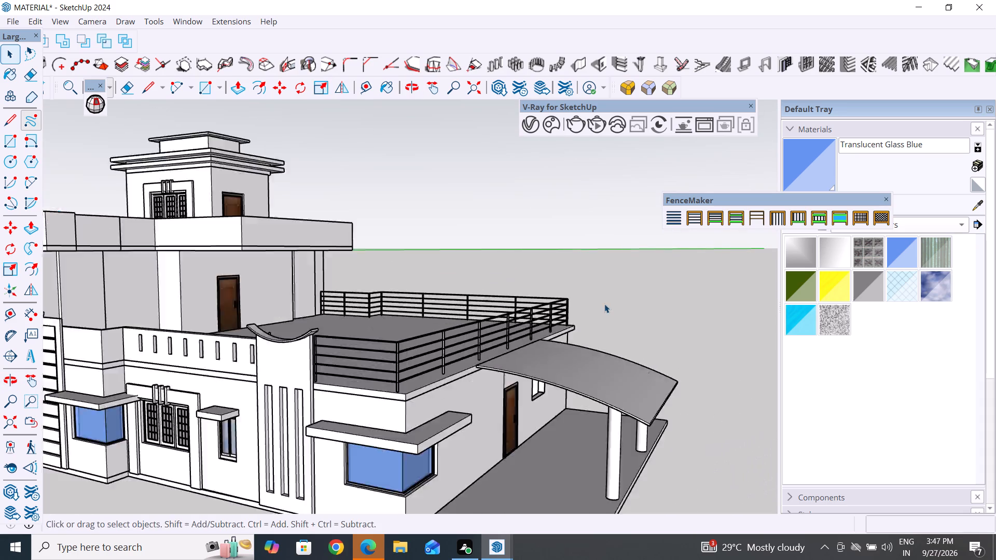
scroll(604, 304, down, 1)
scroll(503, 333, up, 20)
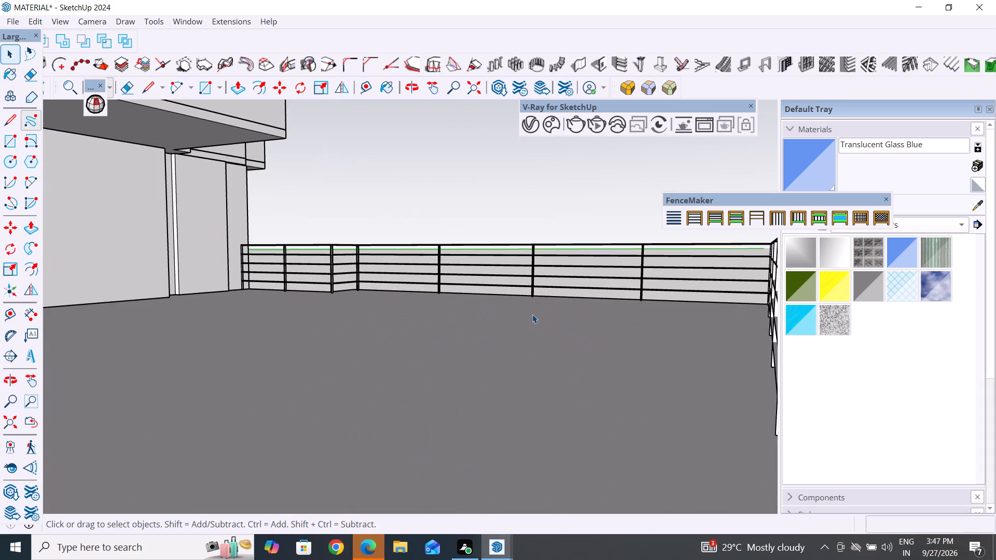
scroll(532, 314, down, 3)
scroll(499, 332, up, 3)
scroll(509, 335, down, 3)
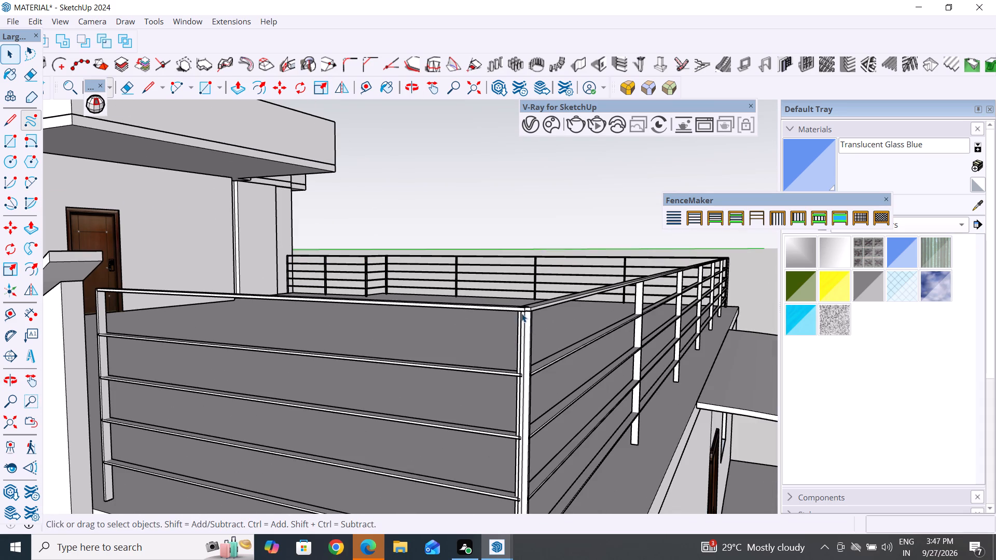
Scale the short run's top rail to the corner post's outer edge, about 1.01 along red and 1.00 along blue, and clear the selection.
click(505, 309)
scroll(532, 305, up, 8)
middle_drag(538, 337, 539, 356)
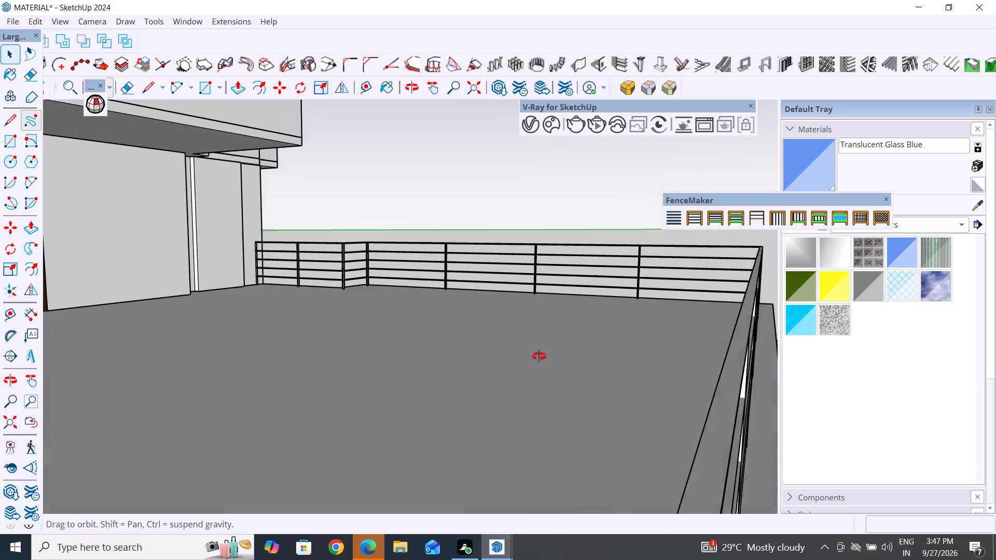
middle_drag(539, 356, 539, 361)
scroll(578, 293, down, 10)
middle_drag(574, 336, 582, 401)
scroll(582, 401, up, 2)
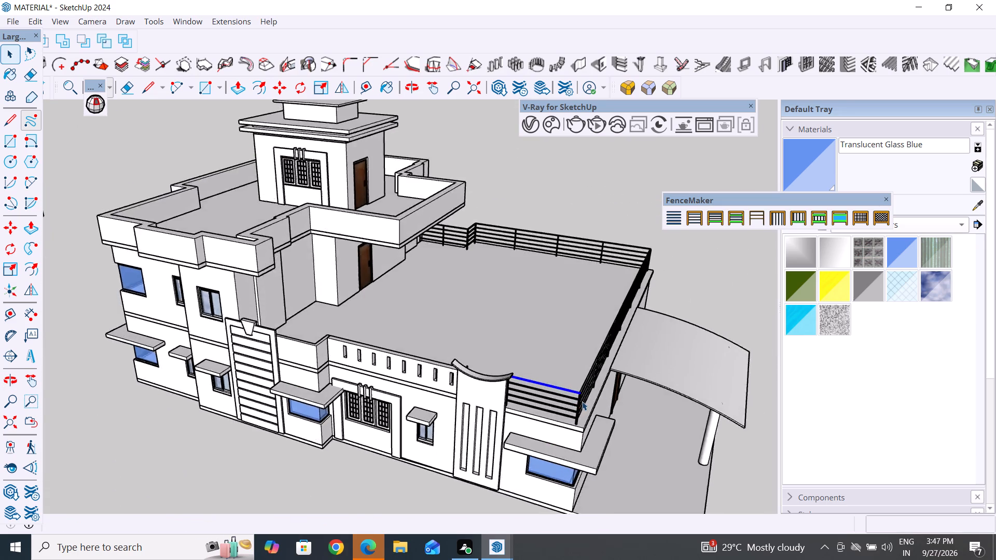
scroll(582, 401, up, 18)
middle_drag(579, 398, 571, 466)
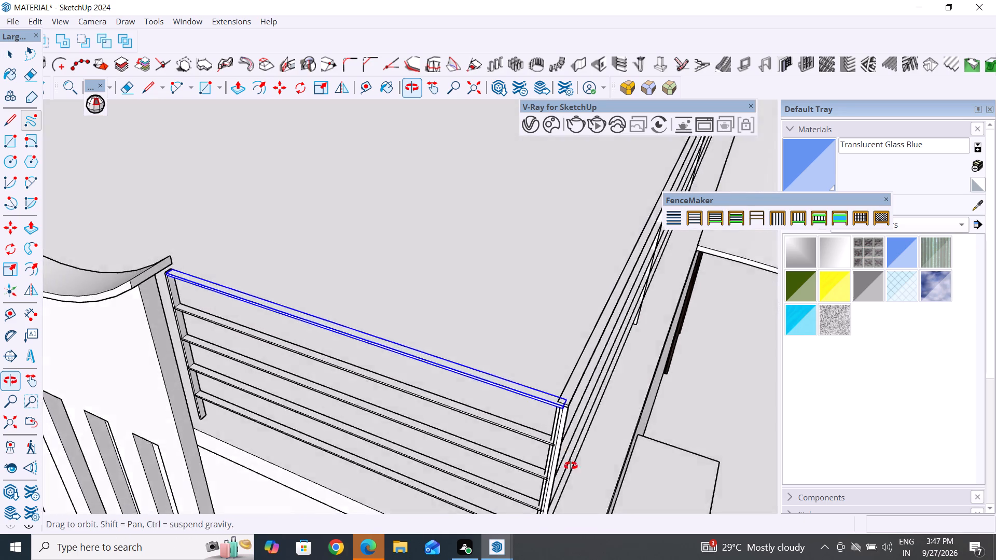
middle_drag(571, 466, 568, 478)
scroll(561, 431, up, 13)
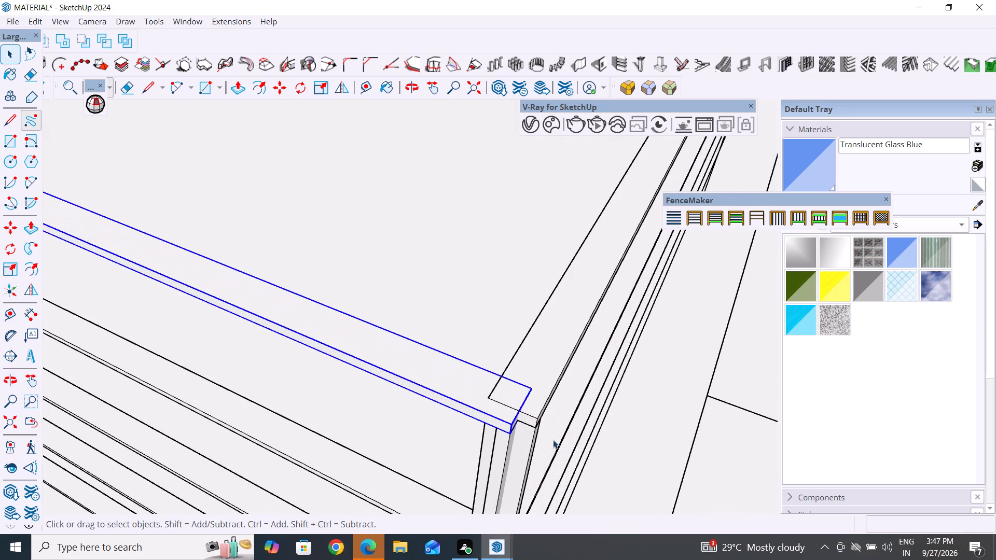
key(s)
scroll(529, 424, up, 3)
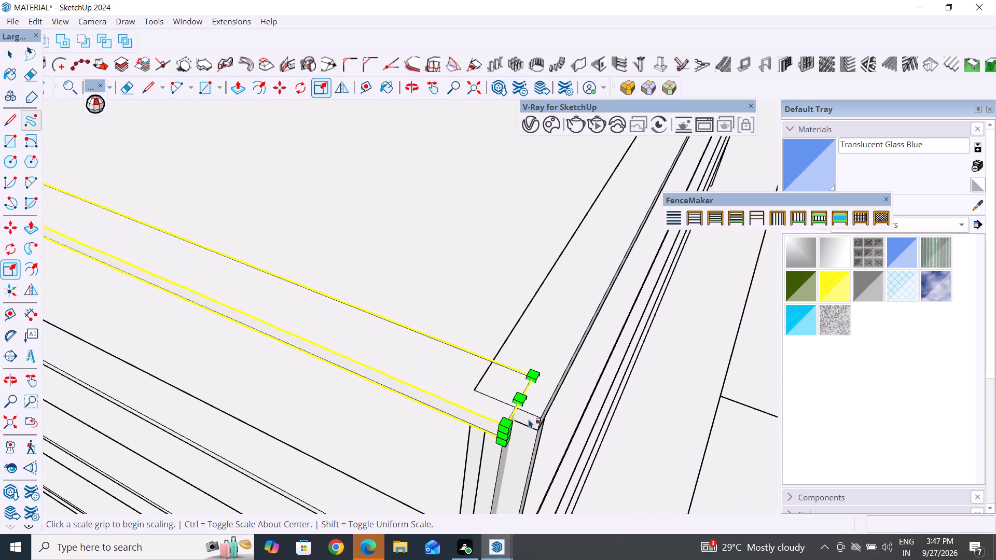
click(521, 403)
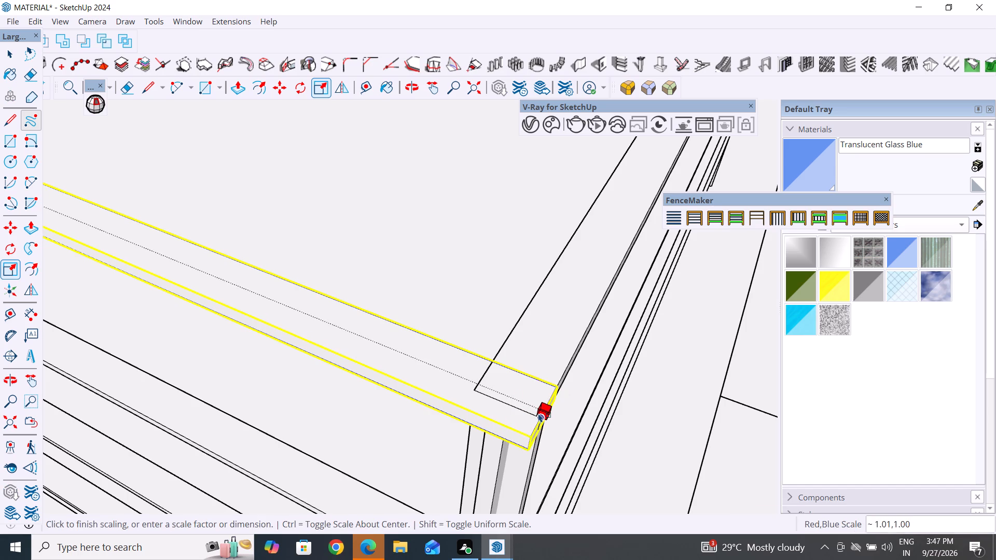
click(538, 413)
scroll(491, 333, down, 10)
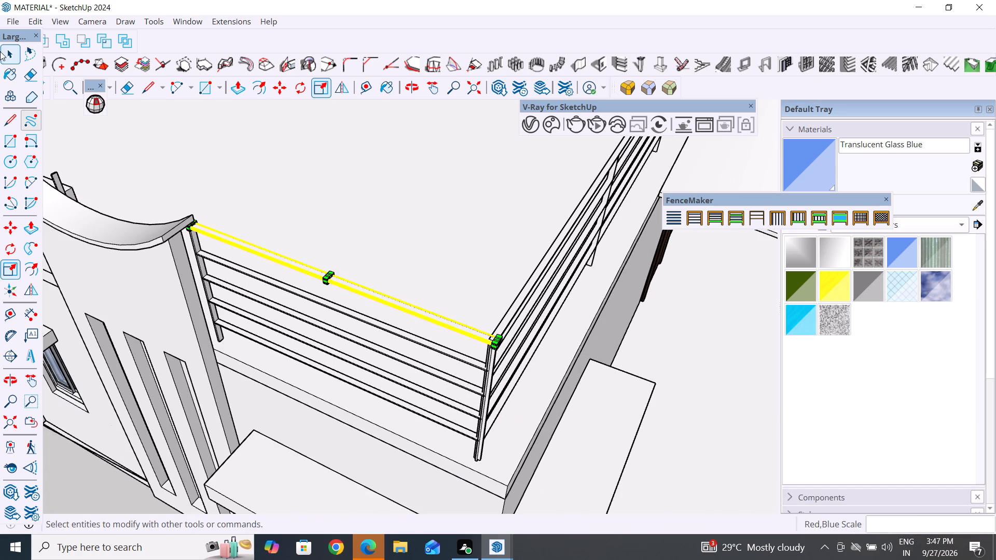
click(13, 55)
scroll(404, 281, down, 18)
click(461, 416)
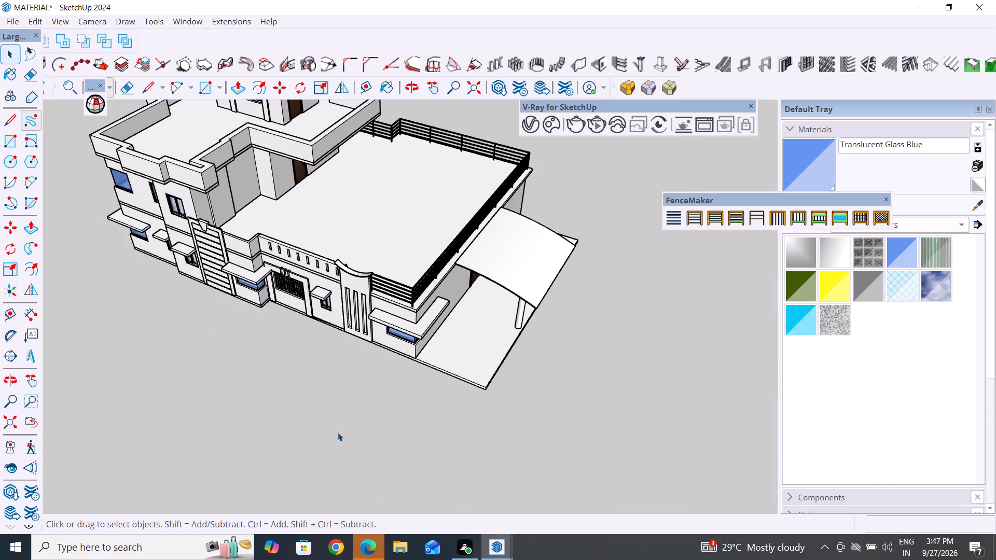
Save the house model with the whole building in view.
middle_drag(342, 433, 393, 316)
scroll(452, 393, down, 3)
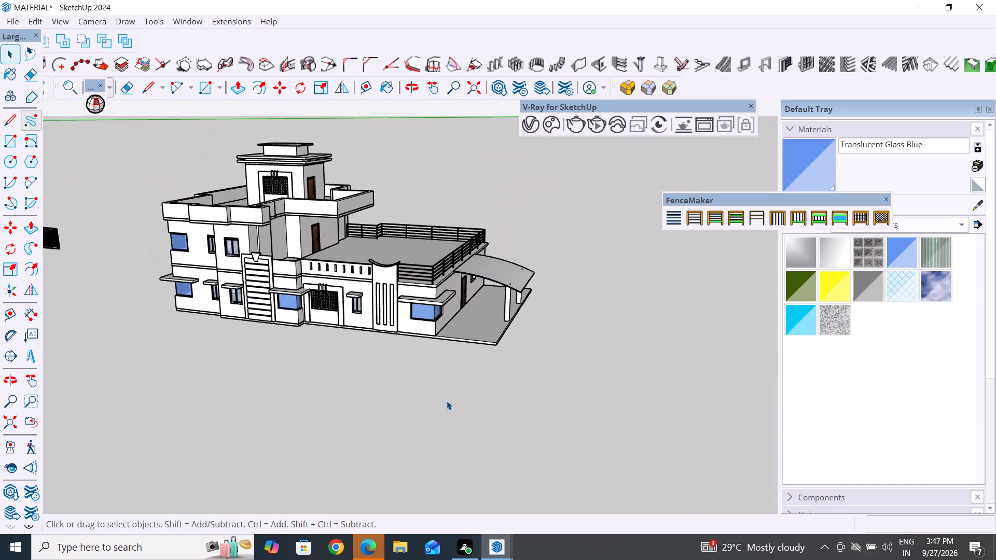
scroll(447, 401, down, 2)
scroll(383, 216, up, 3)
scroll(423, 202, down, 2)
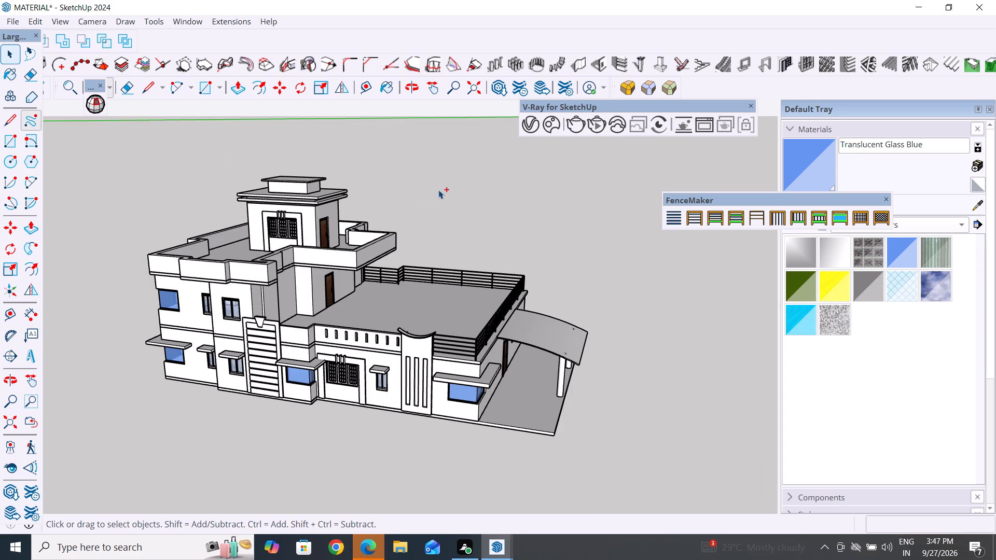
key(ctrl+s)
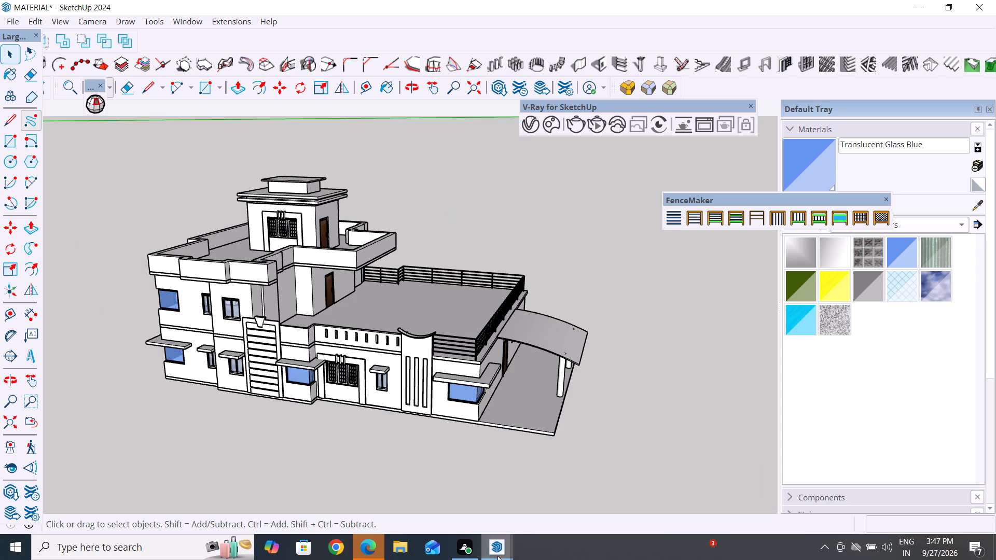